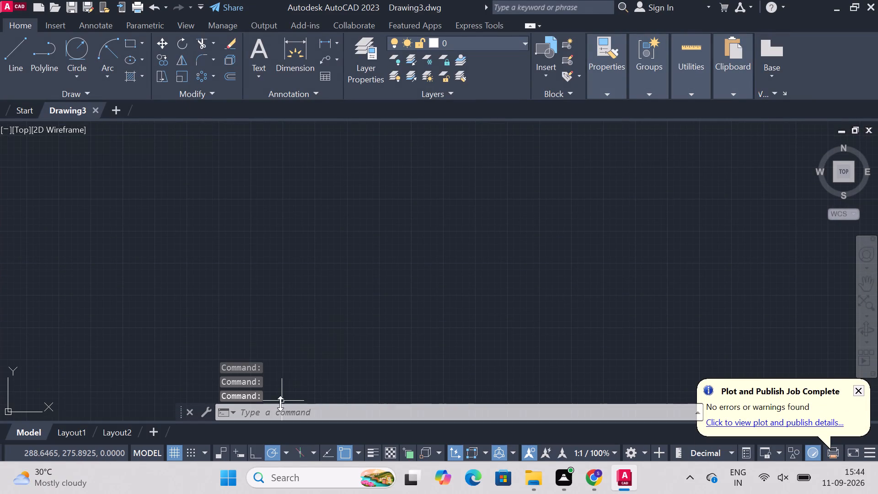
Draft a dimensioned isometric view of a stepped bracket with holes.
Dismiss the plot and publish job notification.
click(280, 413)
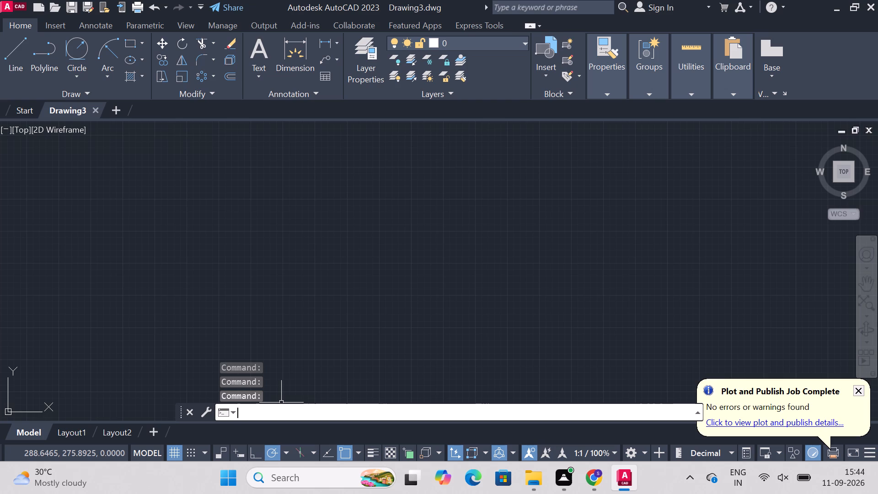
click(710, 390)
click(707, 392)
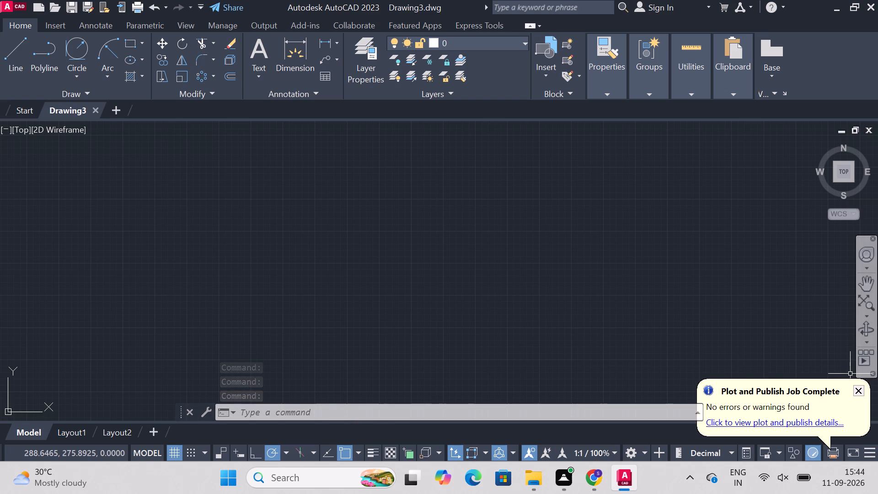
click(861, 391)
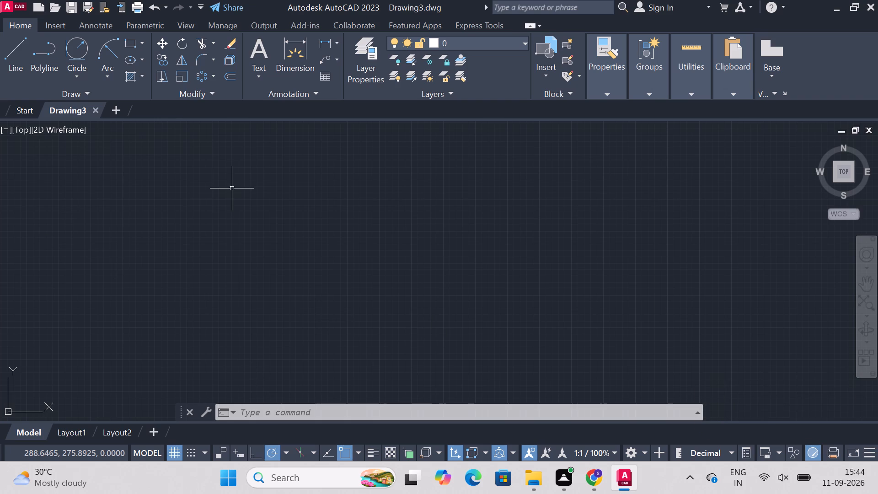
Turn on isometric drafting with the left isoplane.
click(296, 452)
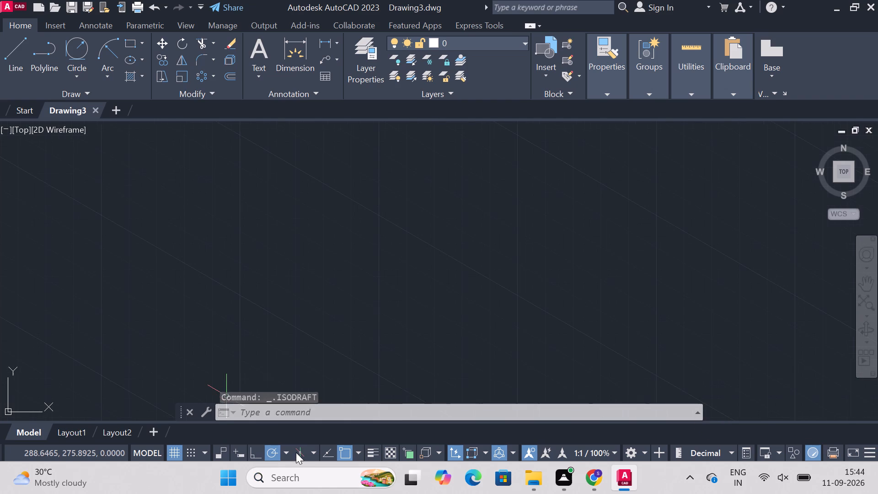
Set the model space limits with the lower left corner at 0,0 and the upper right corner at 200,200.
text(limi)
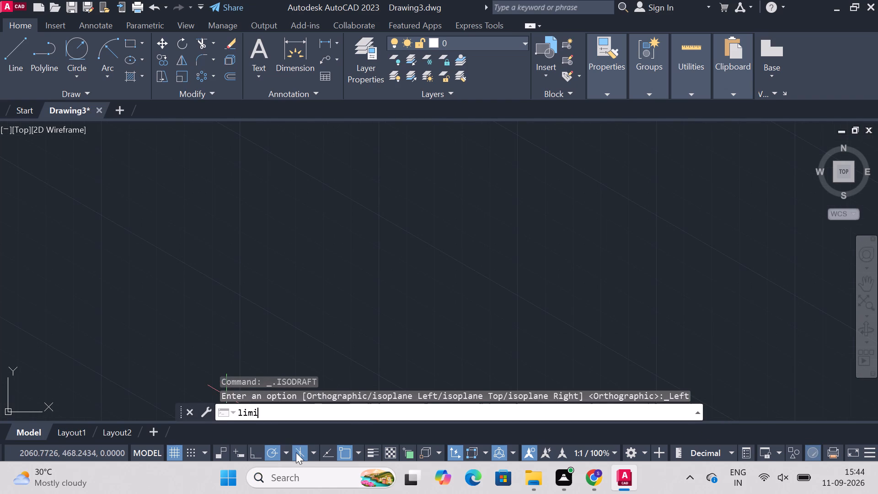
key(Return)
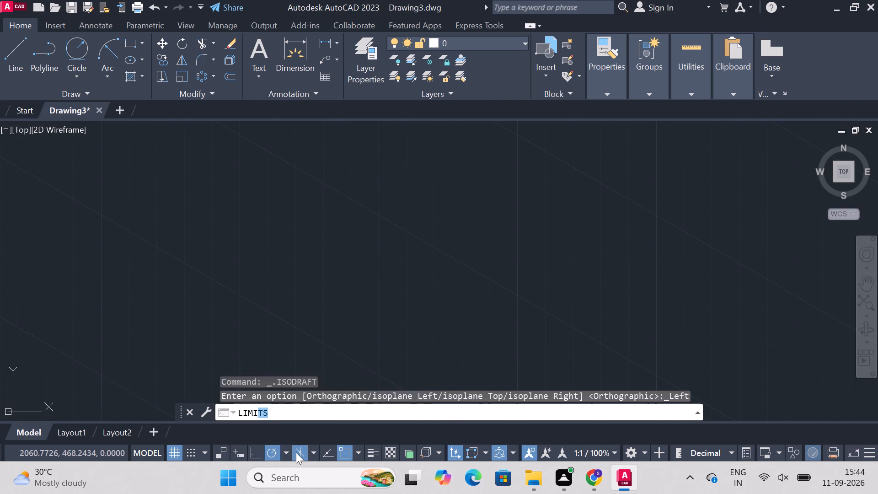
text(0,0)
key(Return)
text(200,200)
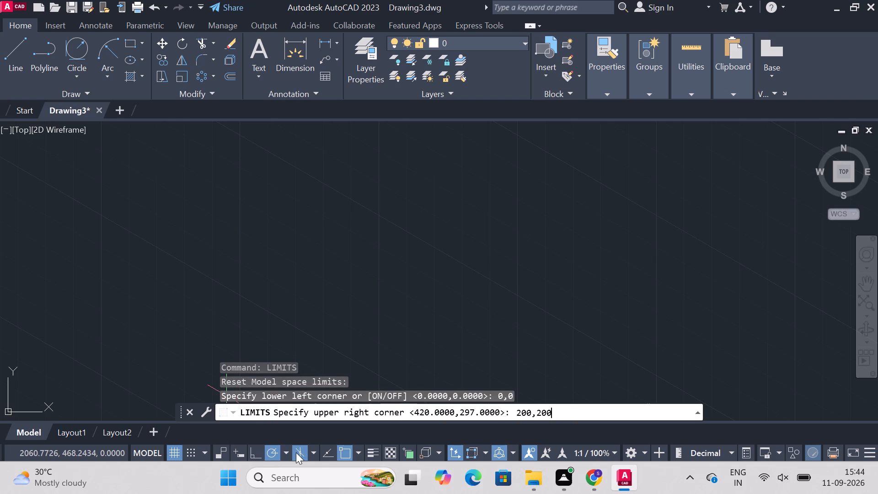
key(Return)
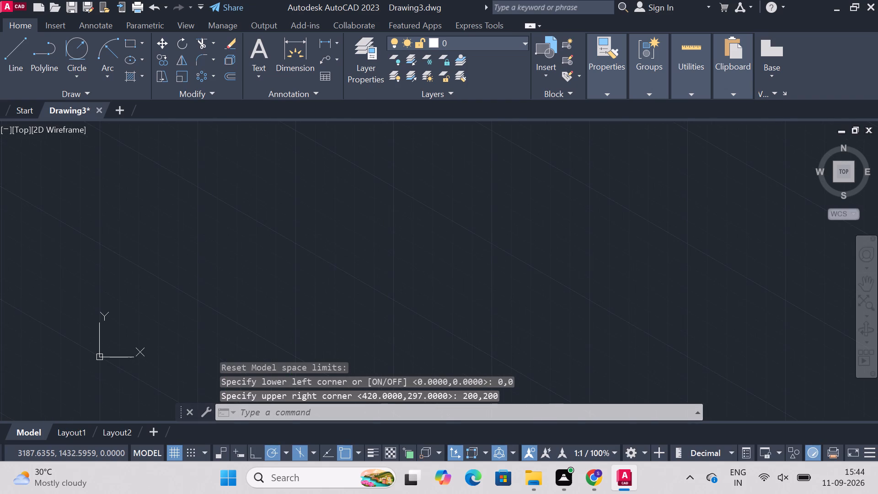
Set the drawing units' length precision to one decimal place (0.0).
text(units)
key(Return)
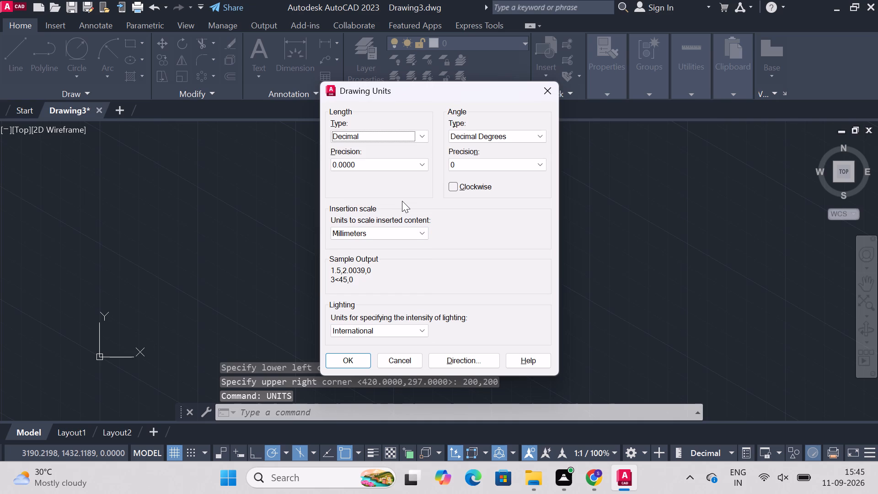
key(Tab)
key(Up)
key(Up)
key(Up)
key(Return)
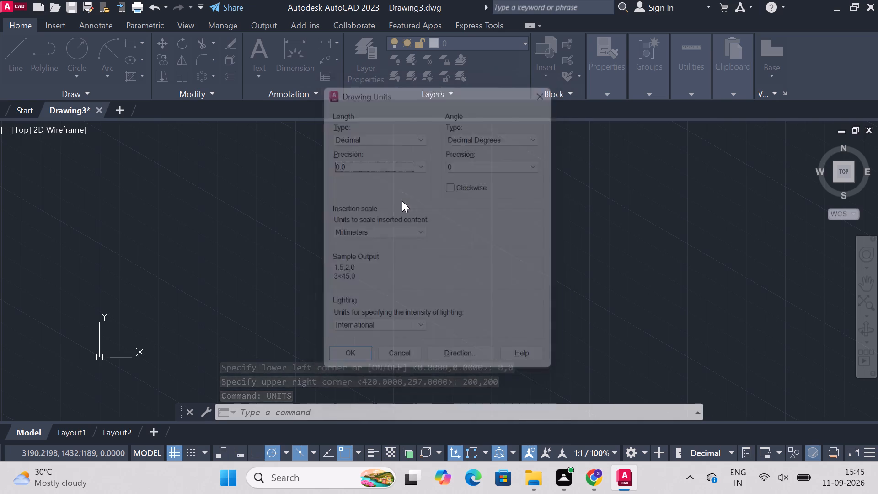
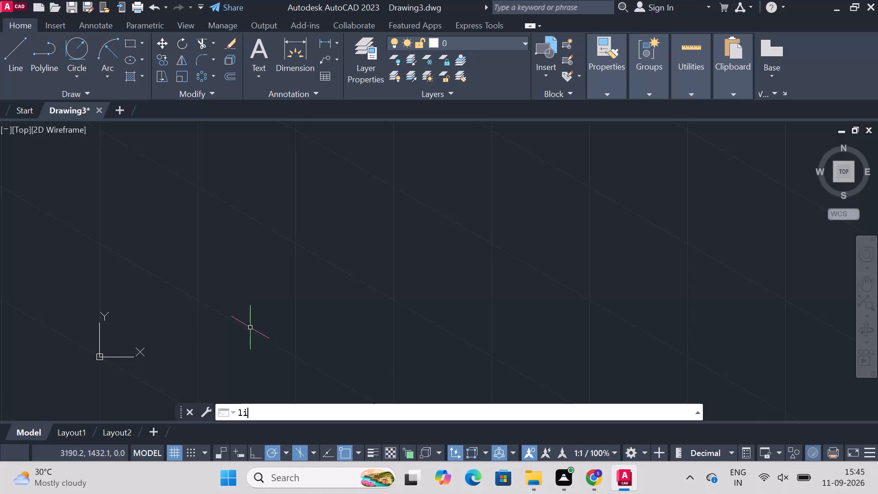
Draw a 60-unit base line at 30° in the empty drawing area.
key(Return)
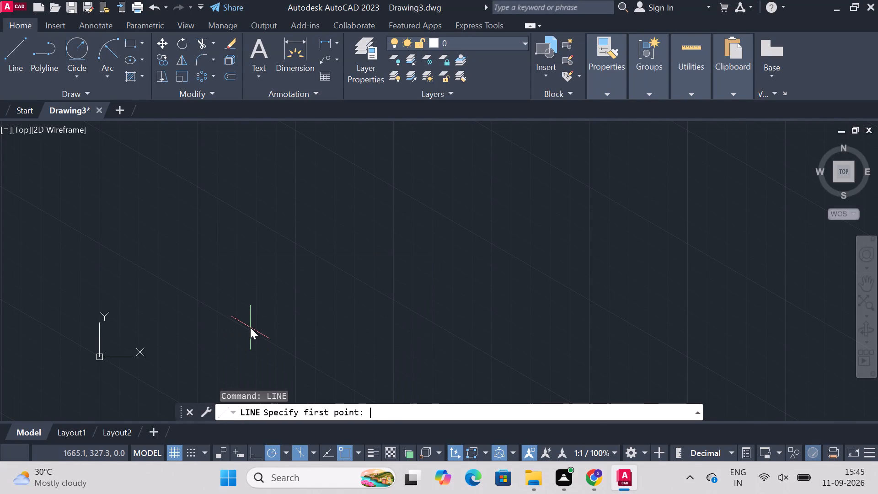
click(245, 346)
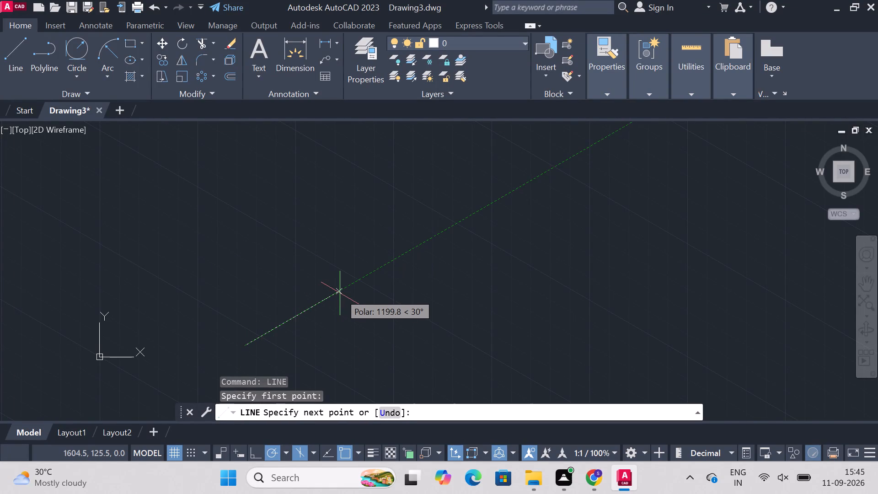
text(60)
key(Return)
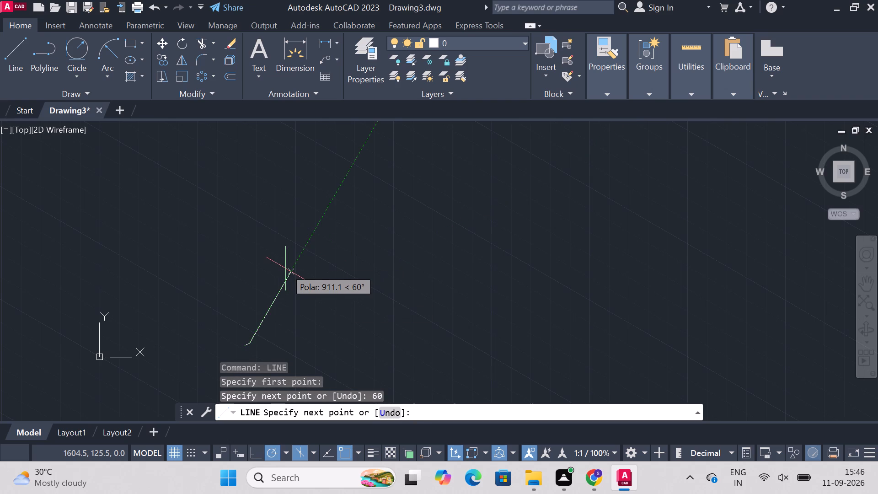
key(Escape)
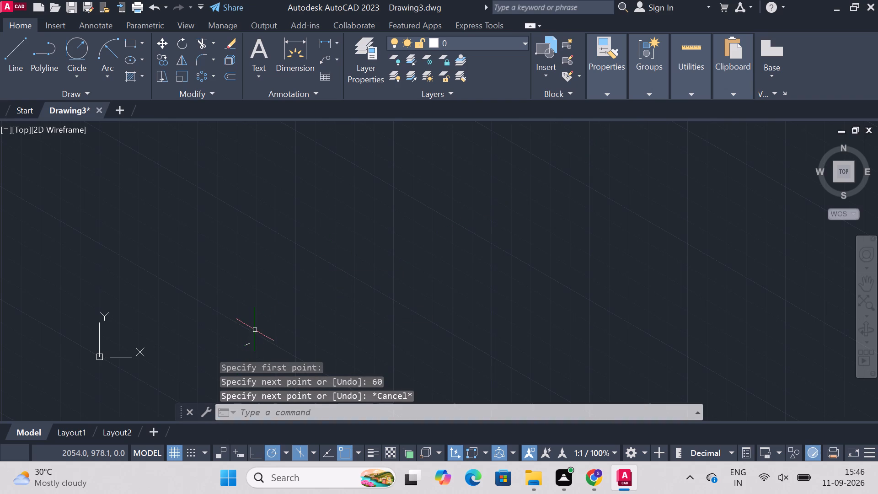
From the upper end of the base line, draw a line 42 units straight up and another 22 units at 210°.
ctrl+scroll(255, 330, up, 3)
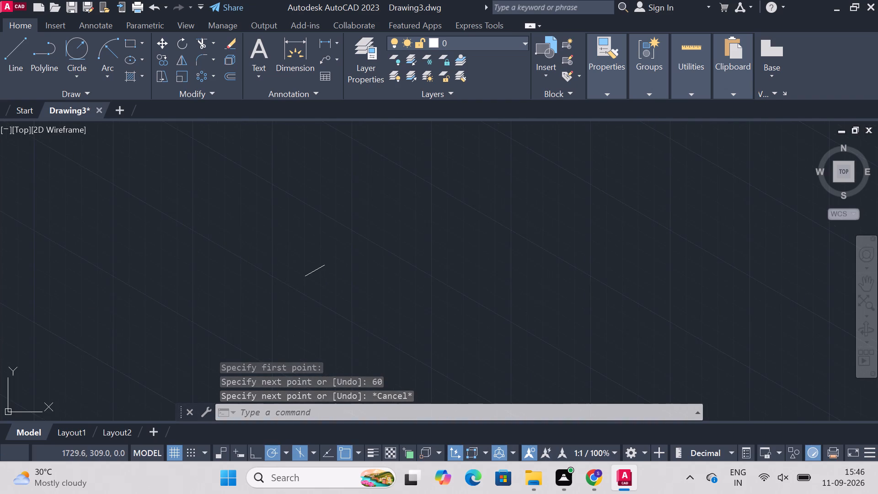
ctrl+scroll(351, 209, up, 11)
ctrl+scroll(351, 209, down, 11)
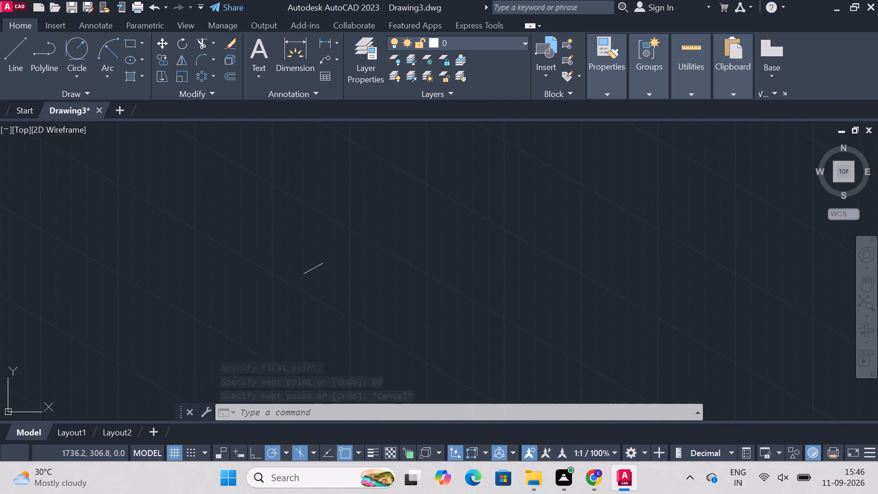
ctrl+scroll(307, 258, up, 4)
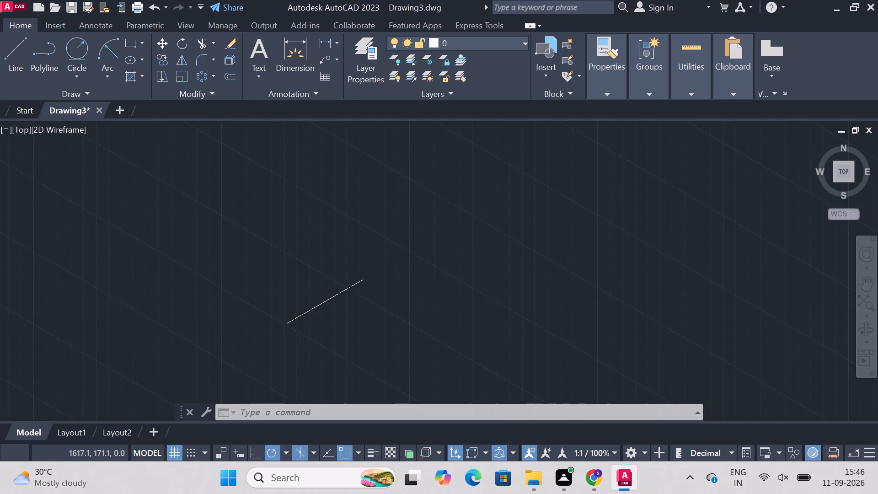
text(line)
key(Return)
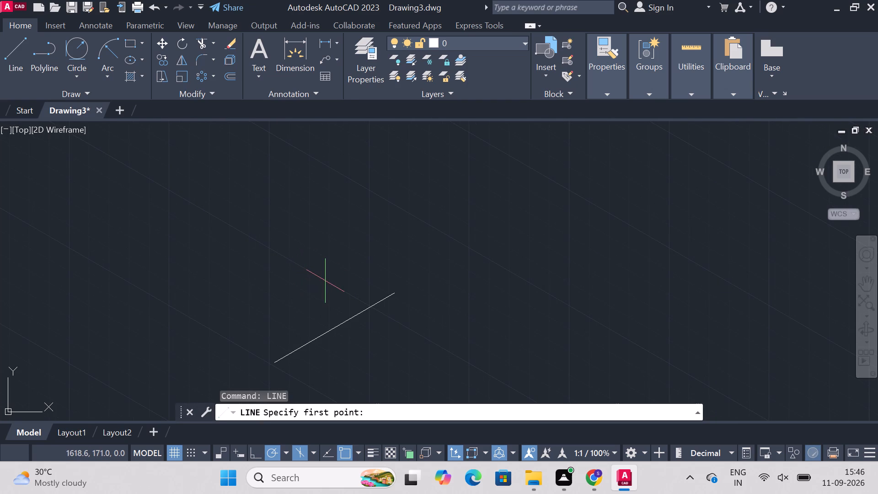
click(395, 287)
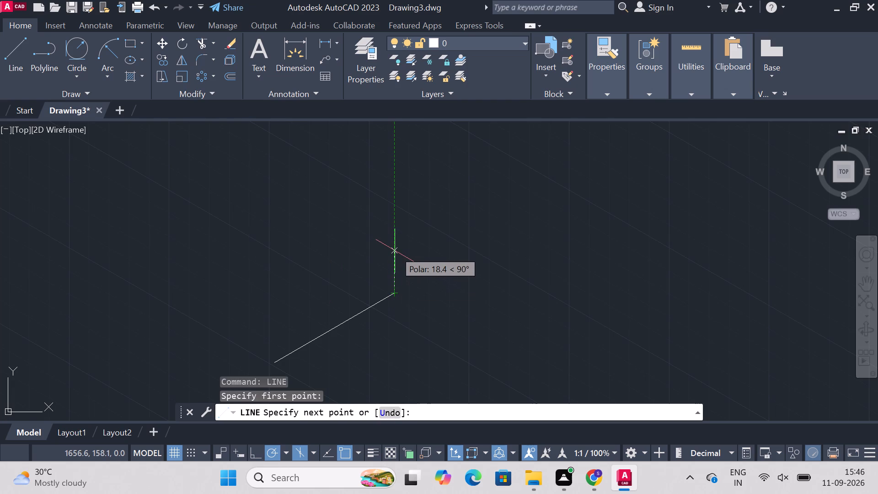
text(42)
key(Return)
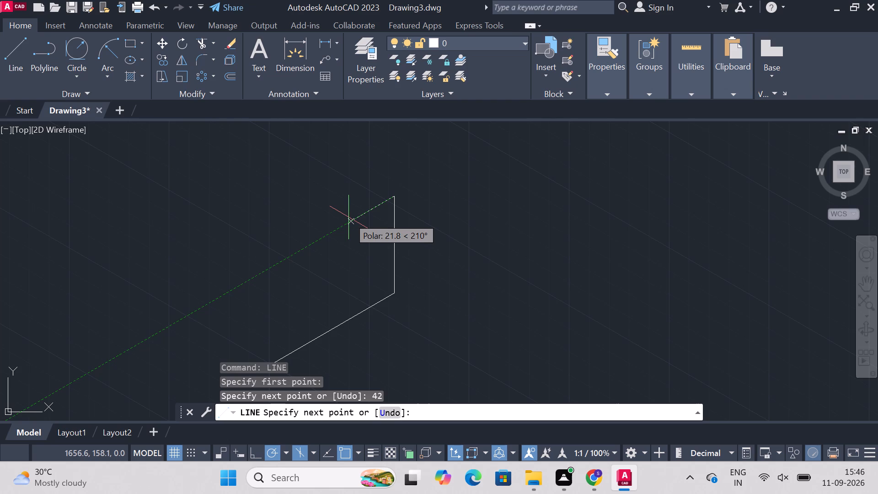
text(22)
key(Return)
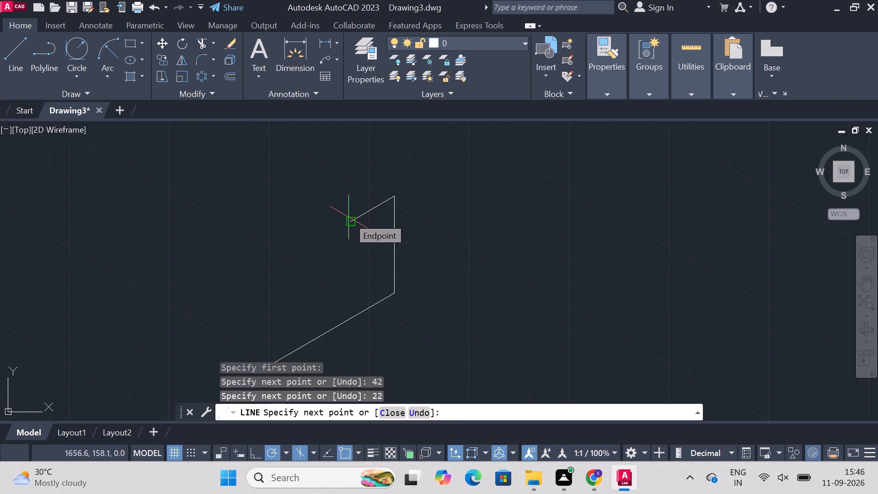
key(Escape)
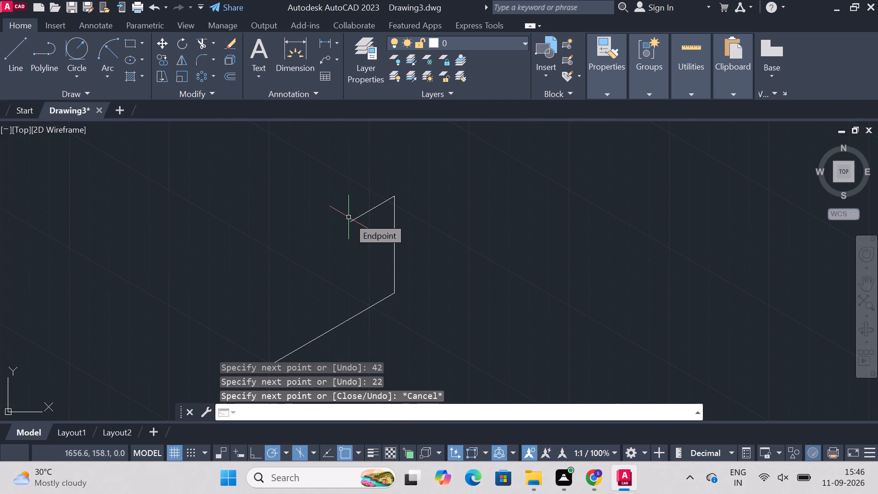
From the base line's lower end, draw lines 14 up, 20 and 5 at 30°, and close the profile to the 22-unit line's free end.
text(line)
key(Return)
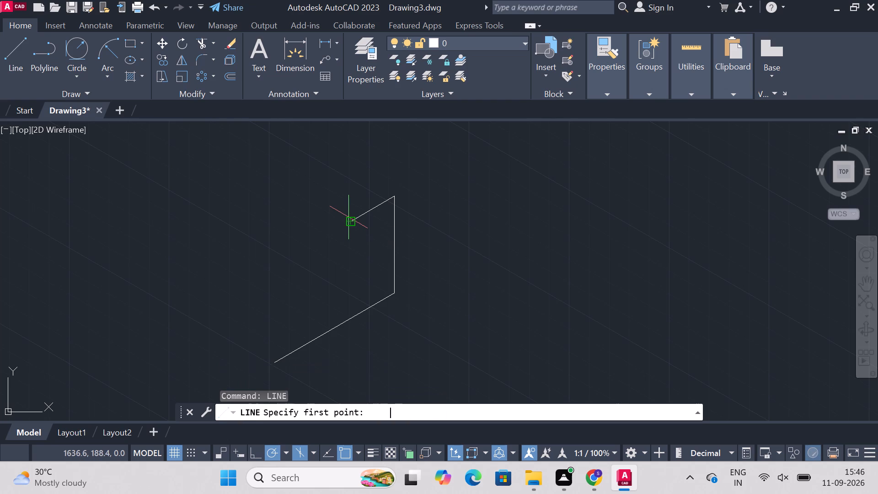
click(277, 362)
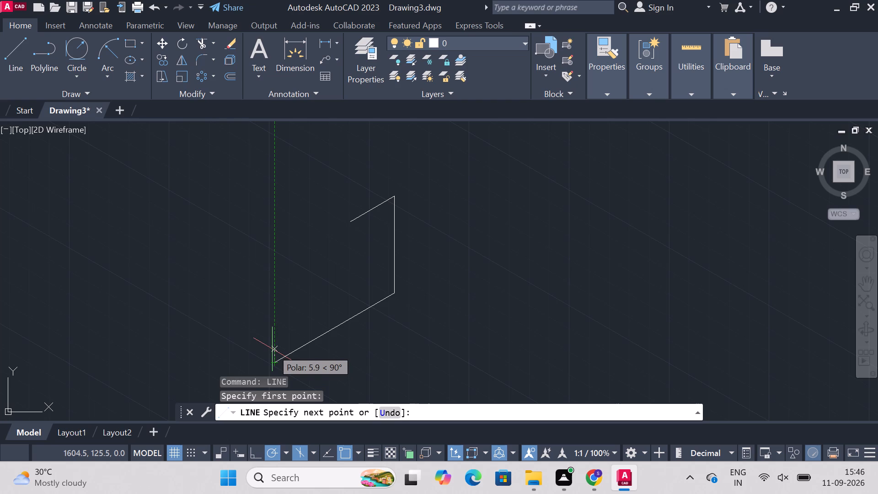
text(14)
key(Return)
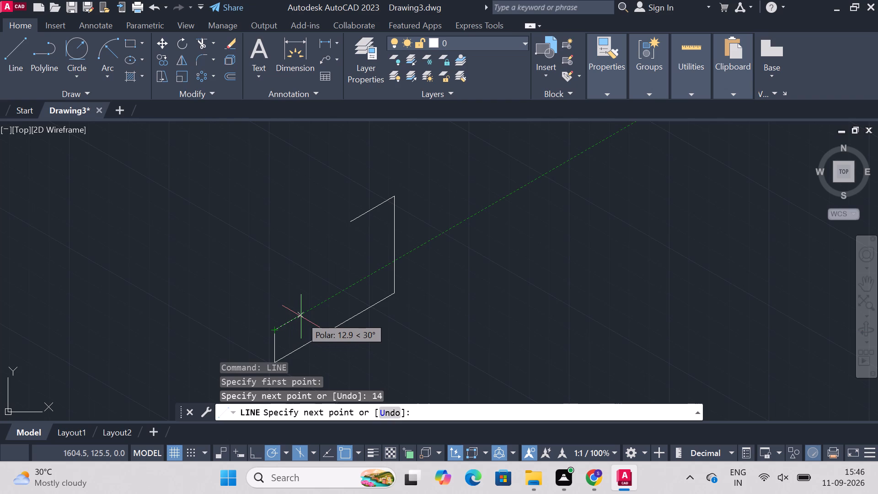
text(20)
key(Return)
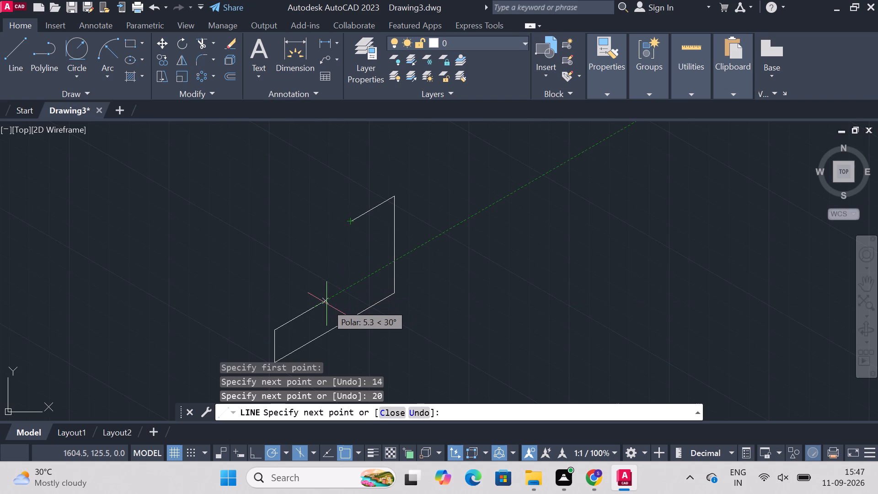
key(5)
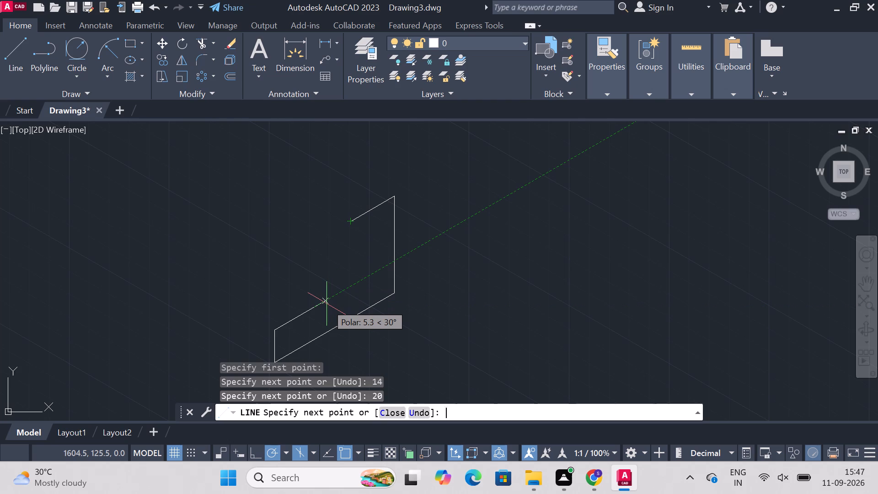
key(Return)
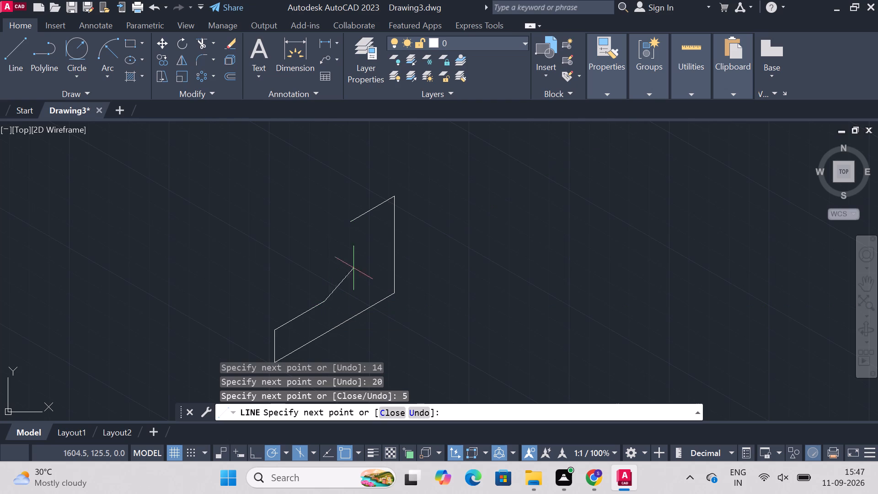
click(353, 225)
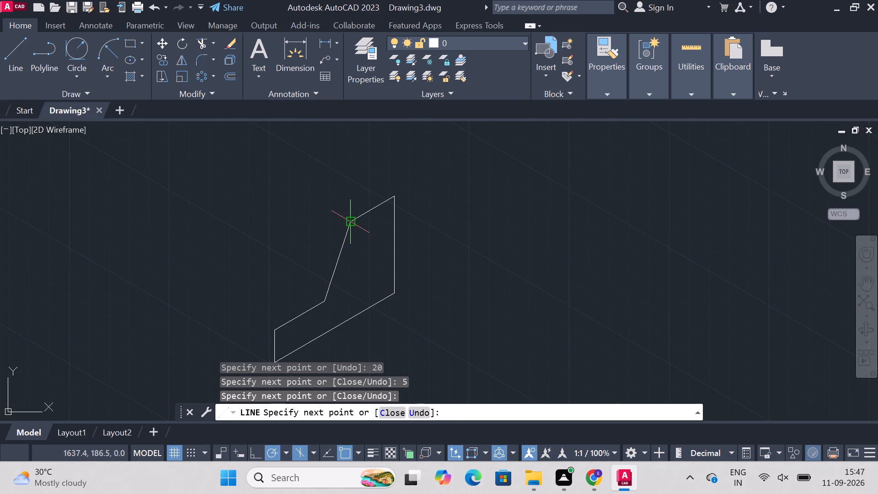
key(Escape)
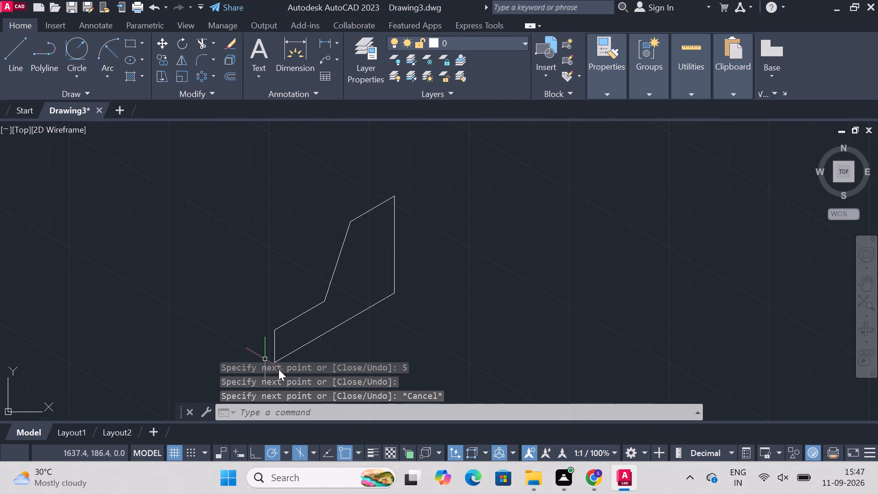
Draw the narrow end face from the profile's lowest corner: 8 units at 150°, 14 up, and back to the top of the 14-unit edge.
text(line)
key(Return)
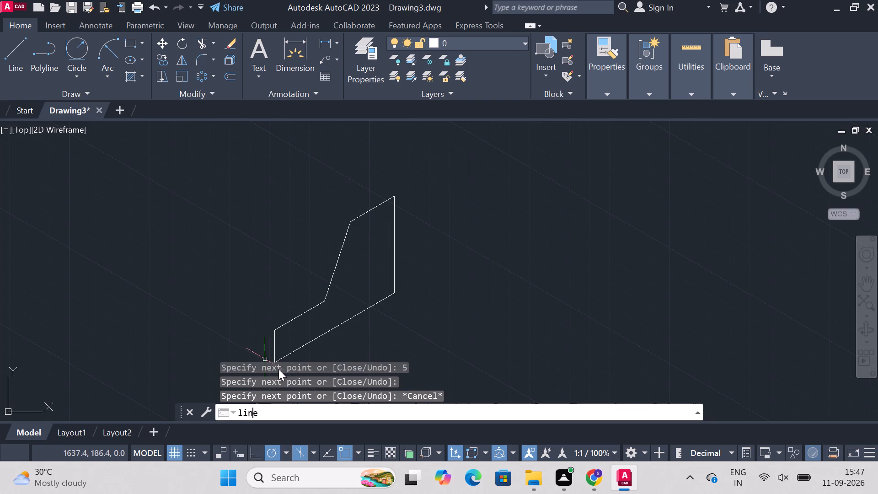
click(271, 361)
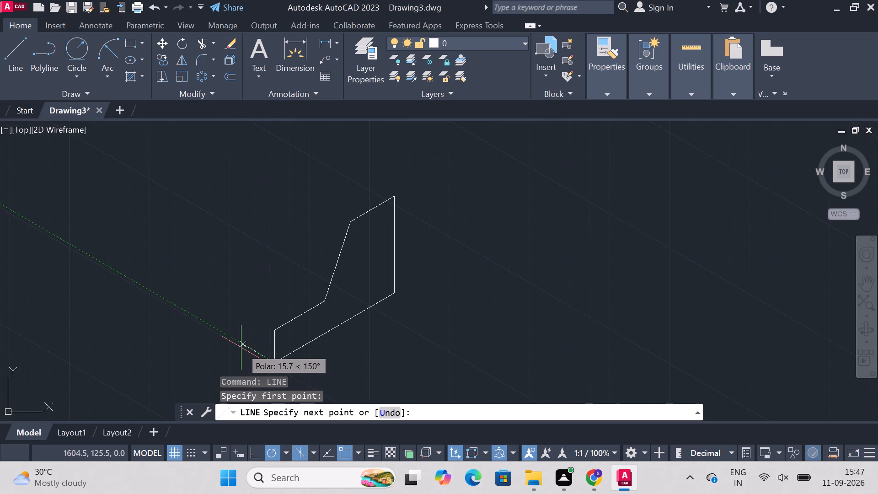
key(8)
key(Return)
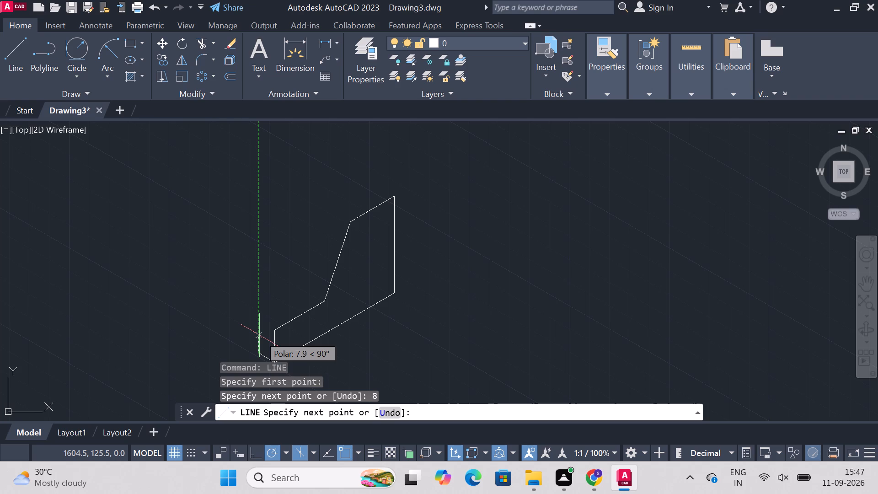
text(14)
key(Return)
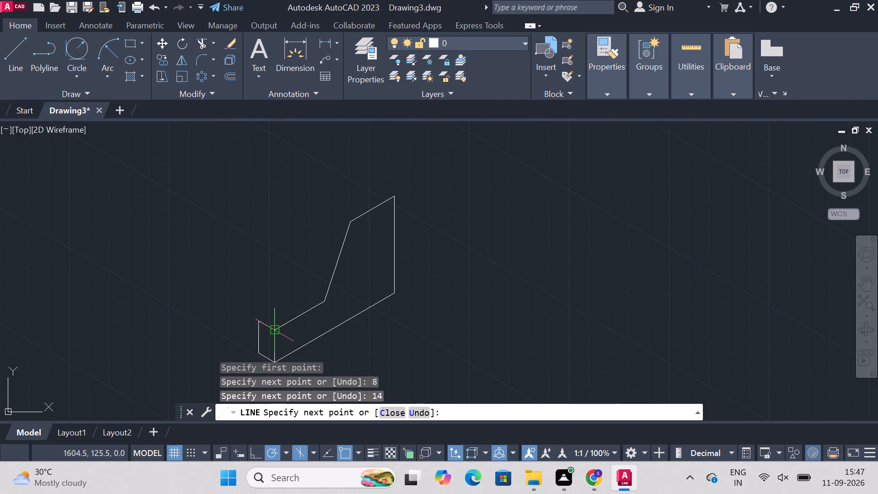
click(273, 330)
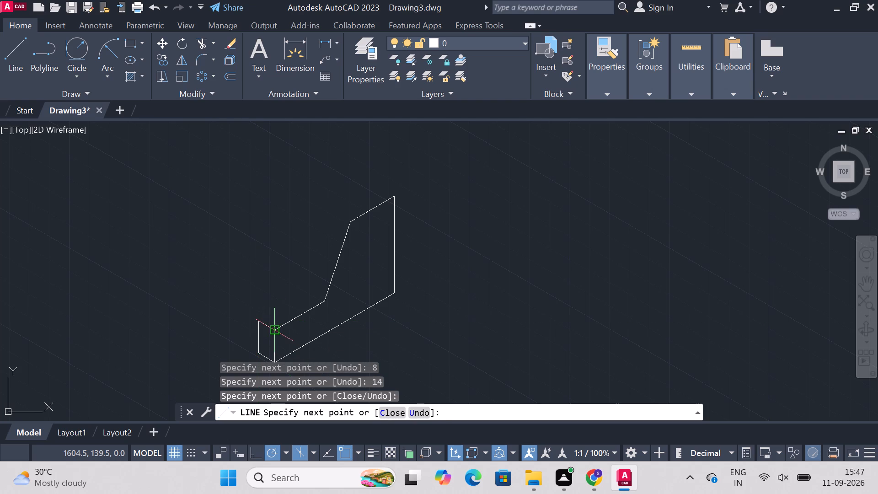
key(Escape)
Draw the recess outline from the end face's upper outer corner: 20 units at 30°, 30 at 150°, and 20 at 210°.
text(line)
key(Return)
click(260, 323)
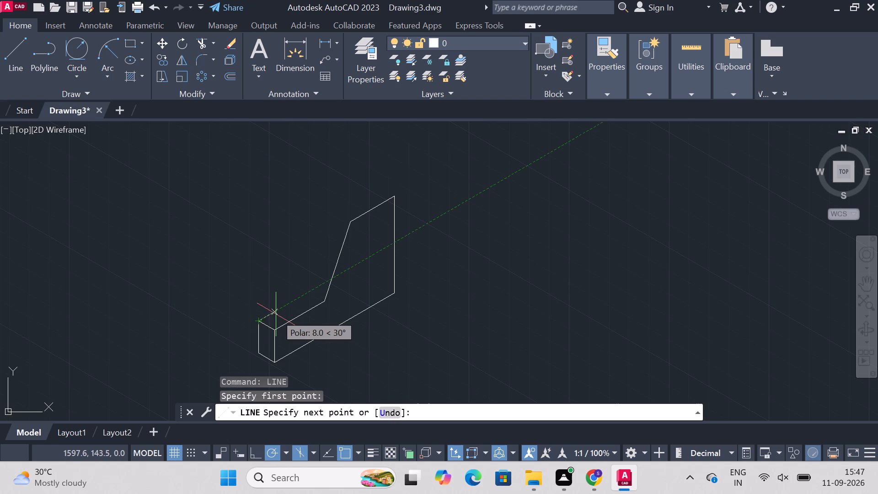
text(20)
key(Return)
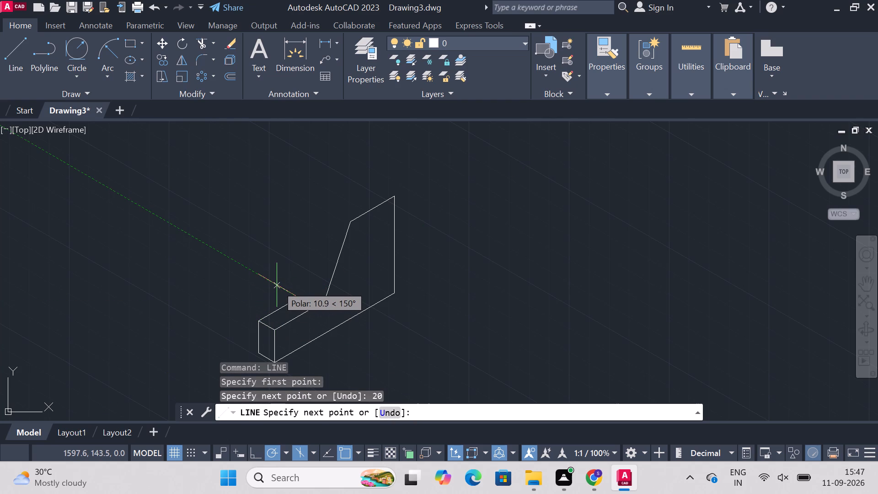
text(30)
key(Return)
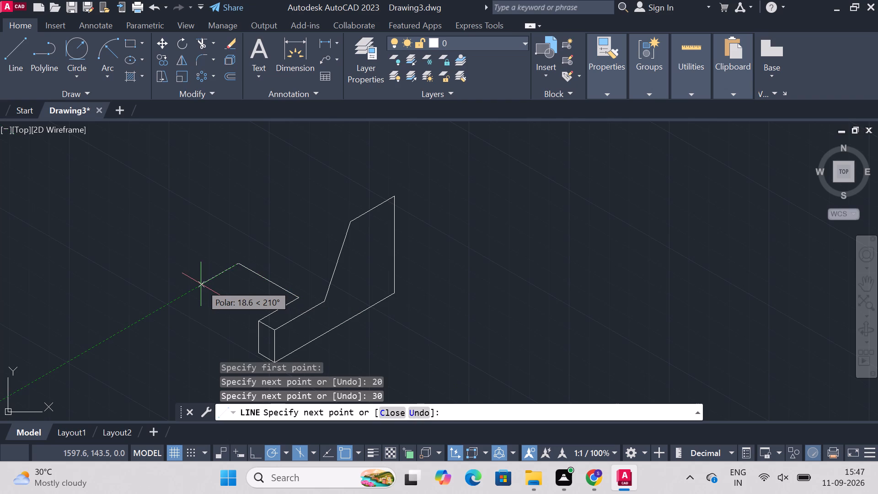
text(20)
key(Return)
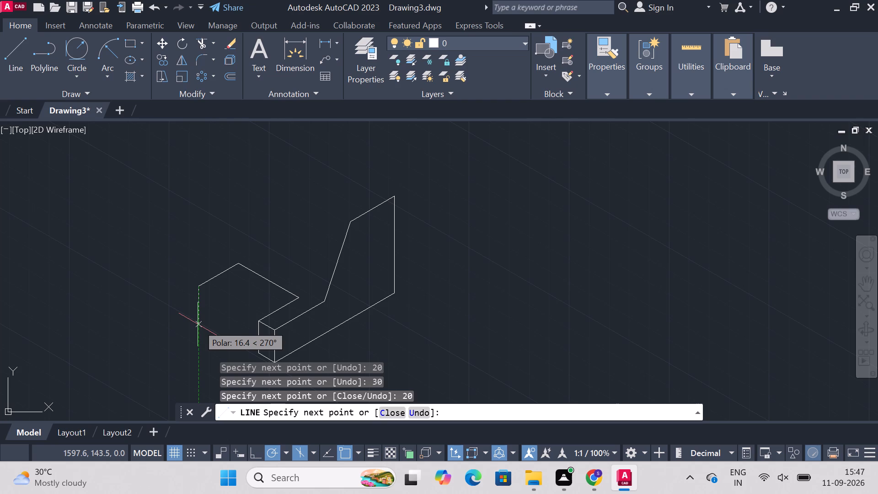
Continue the outline with 14 units straight down, 8 at 150°, 14 up, and 25 at 30°.
text(14)
key(Return)
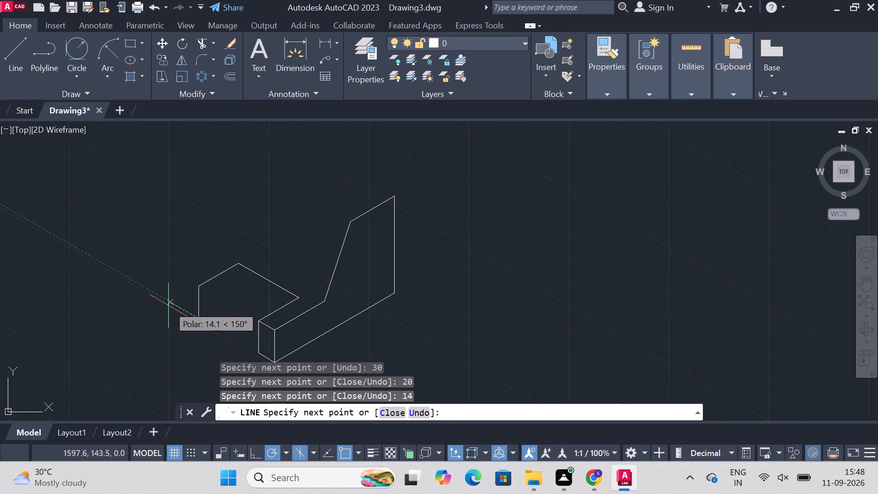
key(8)
key(Return)
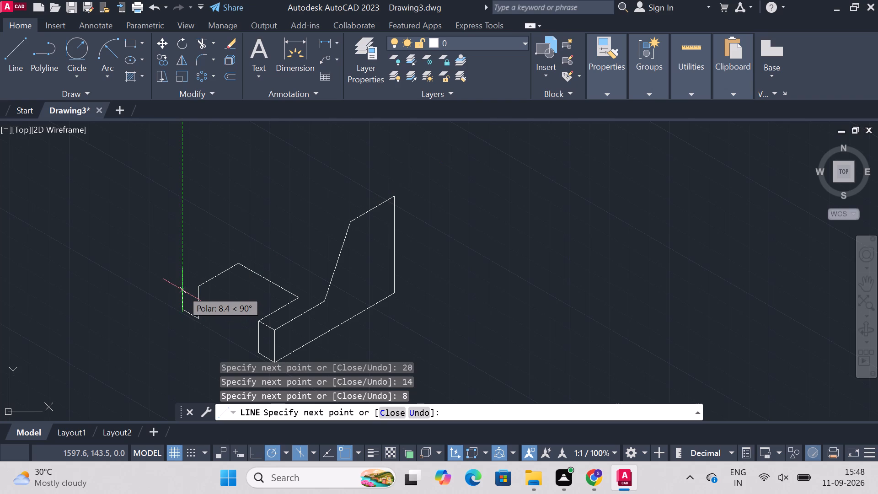
text(14)
key(Return)
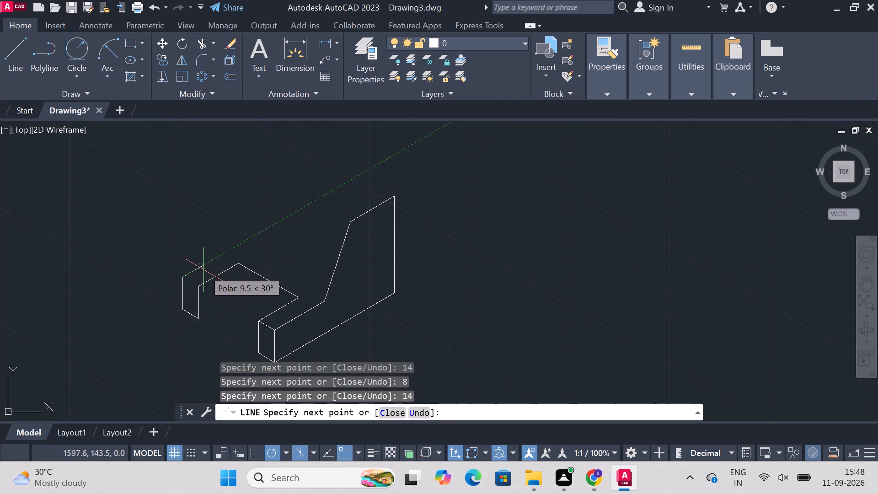
text(25)
key(Return)
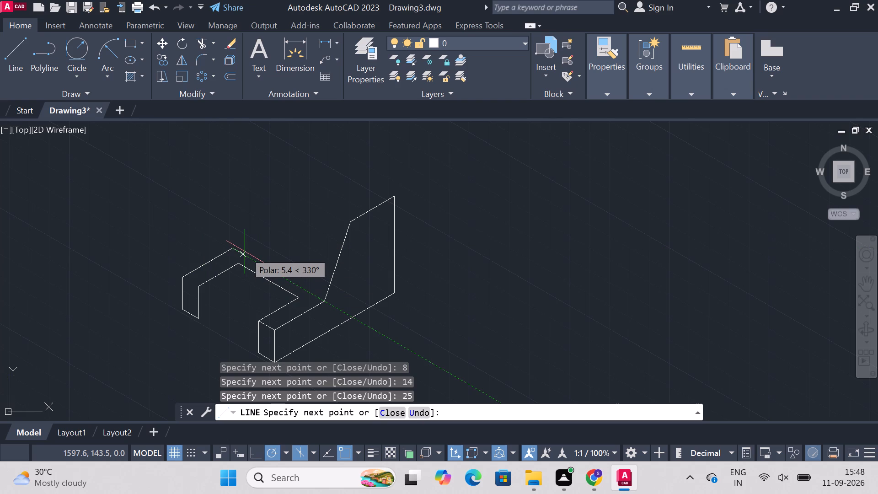
key(Escape)
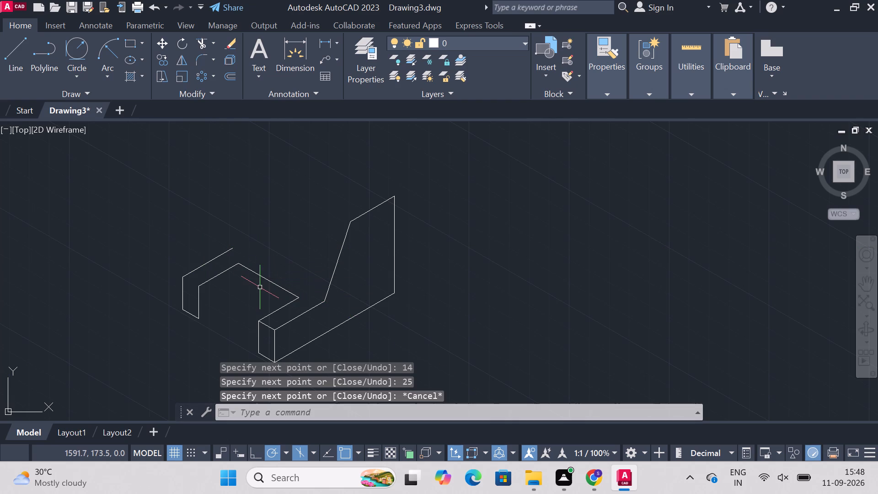
Draw a bottom edge joining the lower inner corners of the two 8-unit-wide end faces.
text(line)
key(Return)
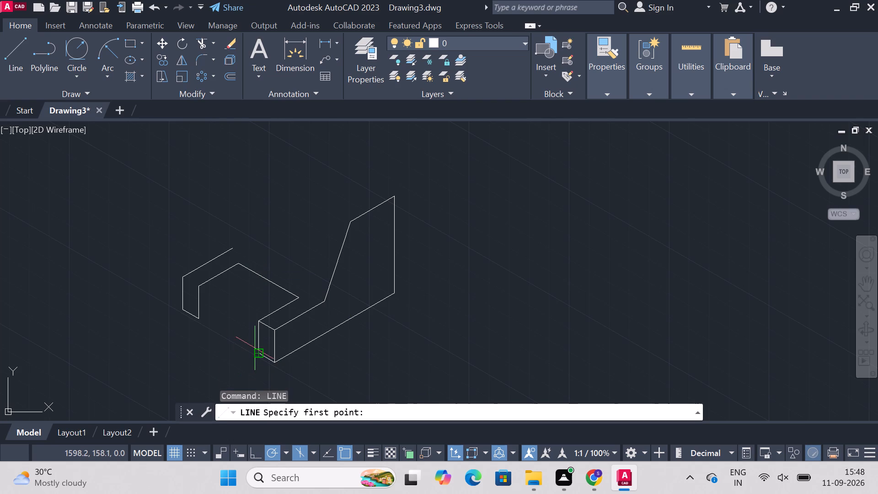
click(257, 352)
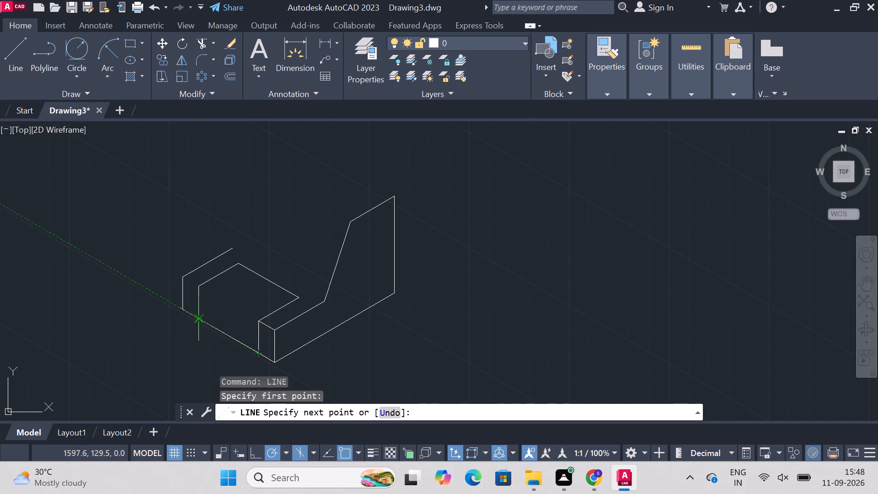
click(200, 319)
key(Escape)
From the near end face's lower inner corner, draw 8 units up and a line at 150° to the far face's vertical edge.
text(line)
key(Return)
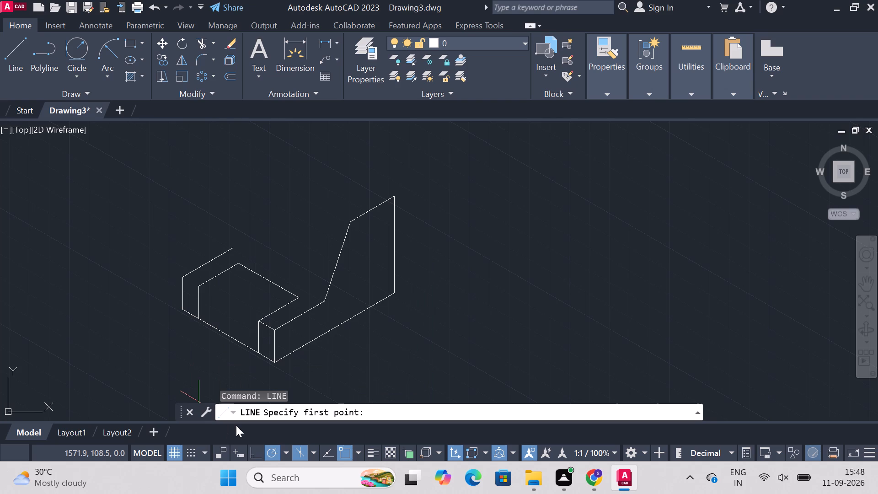
click(262, 354)
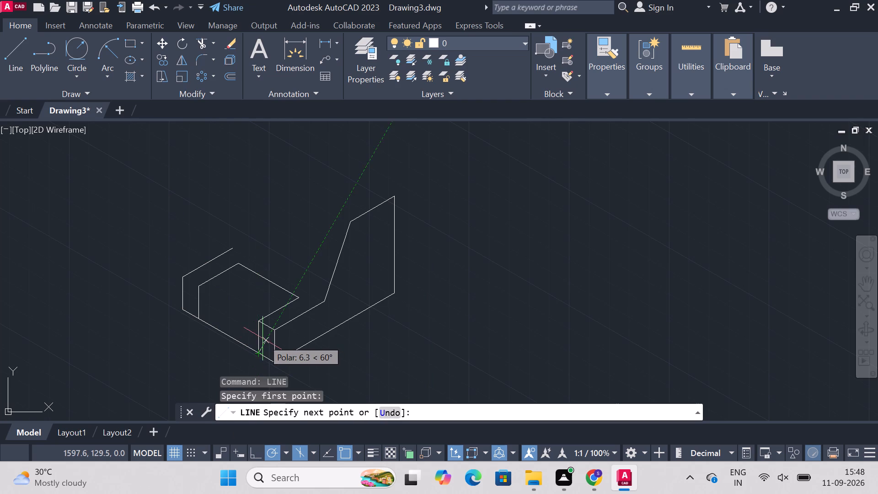
key(8)
key(Return)
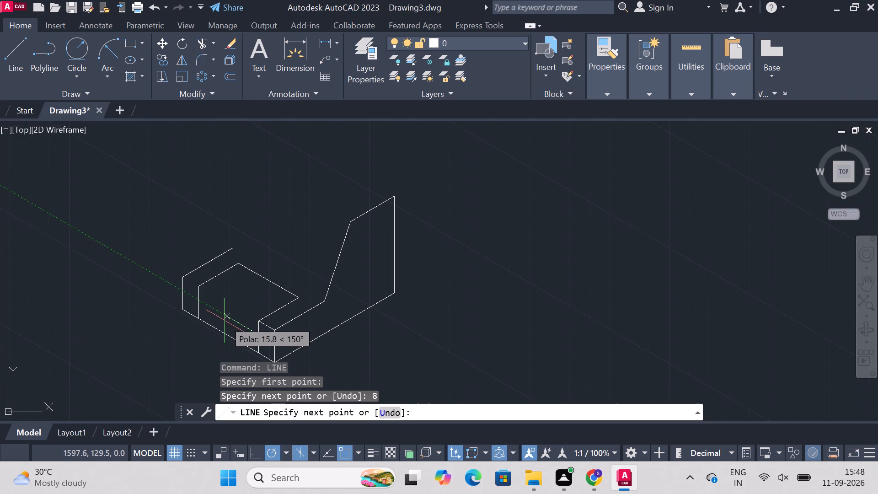
click(199, 302)
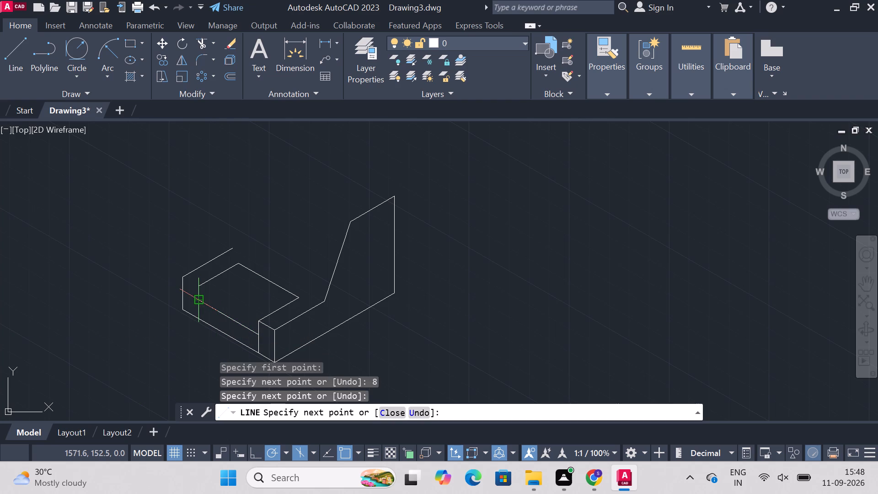
key(Escape)
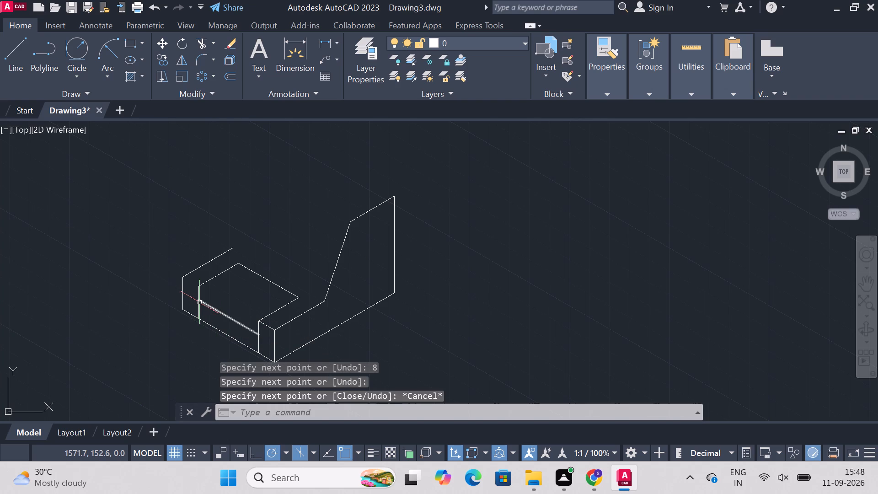
Draw an 8-unit line straight down from the recess outline's back corner, where its 30- and 20-unit edges meet.
click(425, 350)
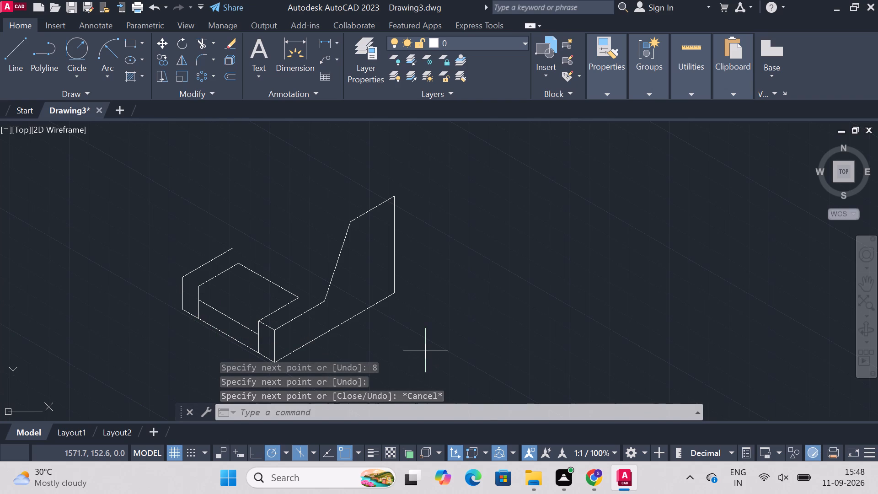
text(line)
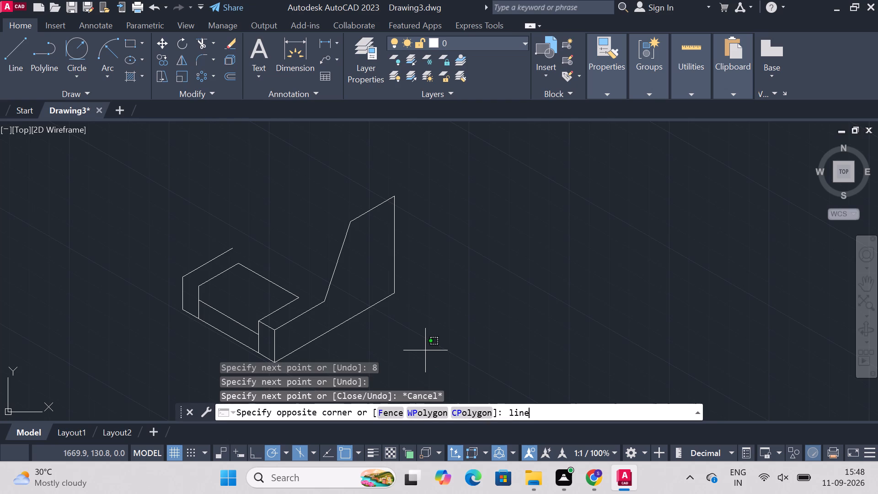
key(Return)
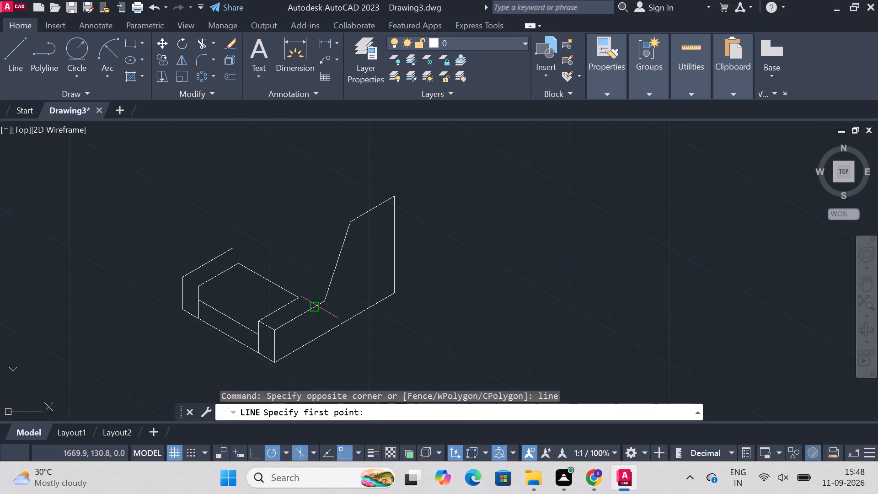
click(240, 265)
key(8)
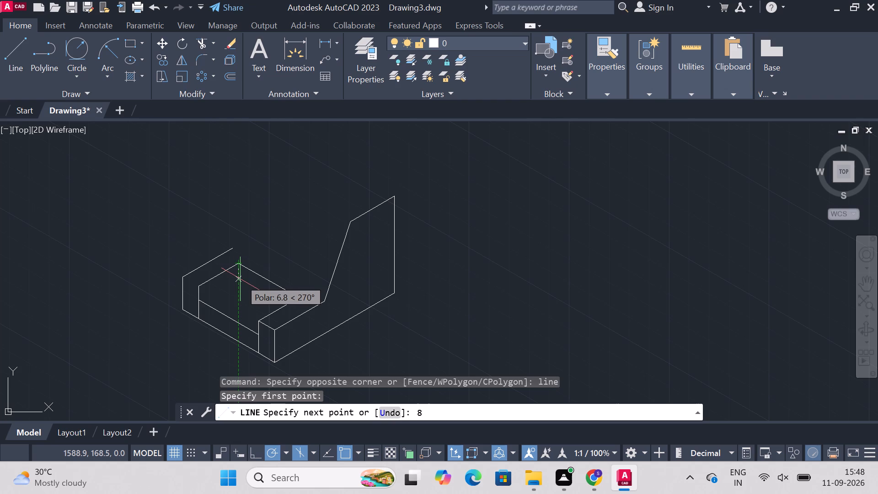
key(Return)
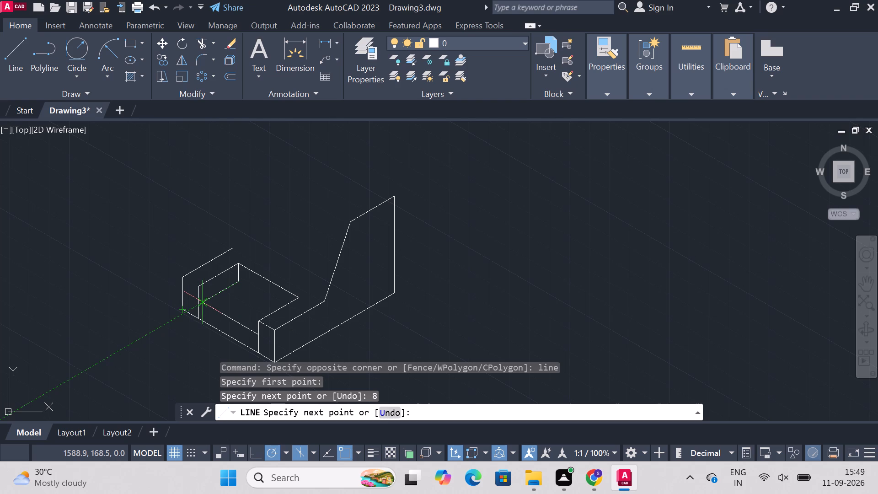
key(Escape)
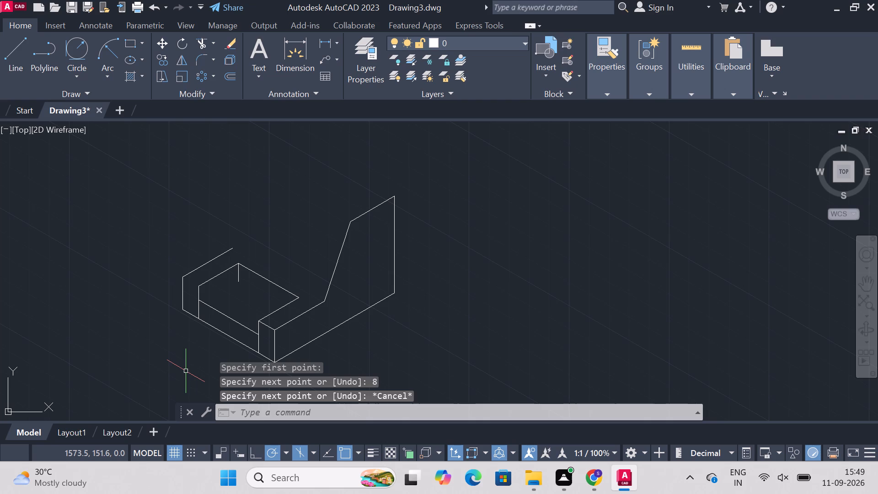
Draw a 20-unit line at 30° from the point where the 150° recess line meets the far face's vertical edge.
key(l)
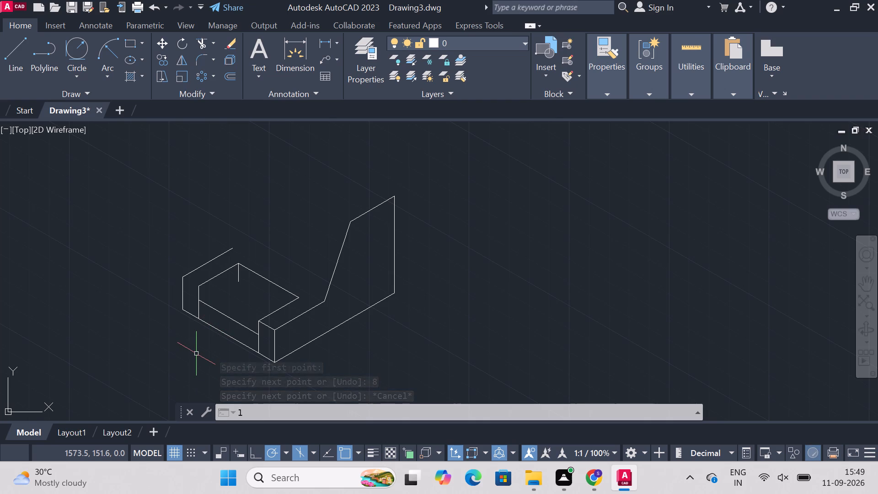
key(Return)
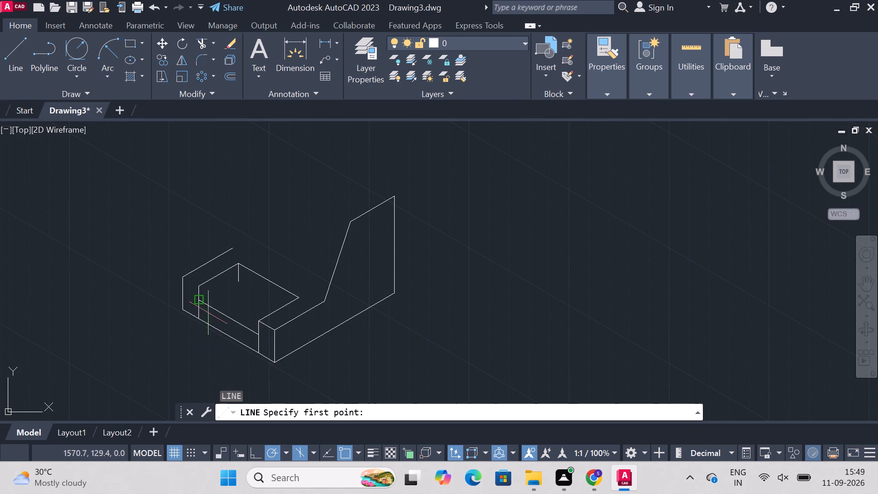
click(201, 301)
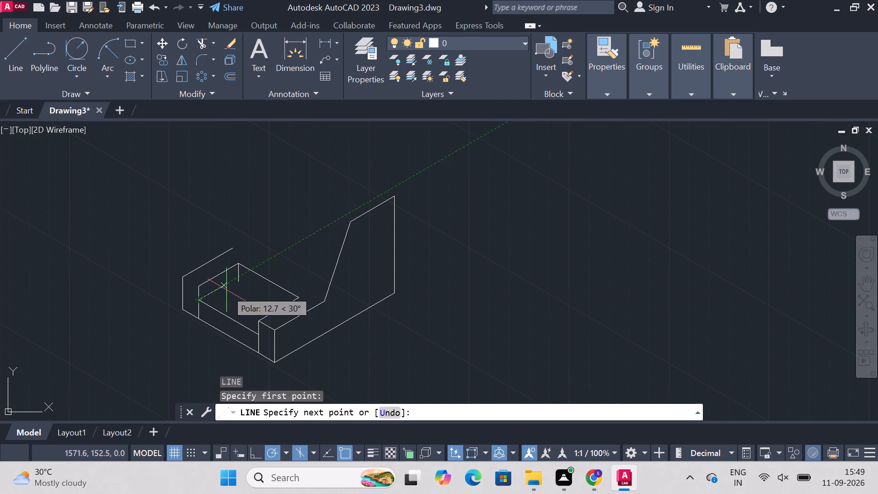
text(20)
key(Return)
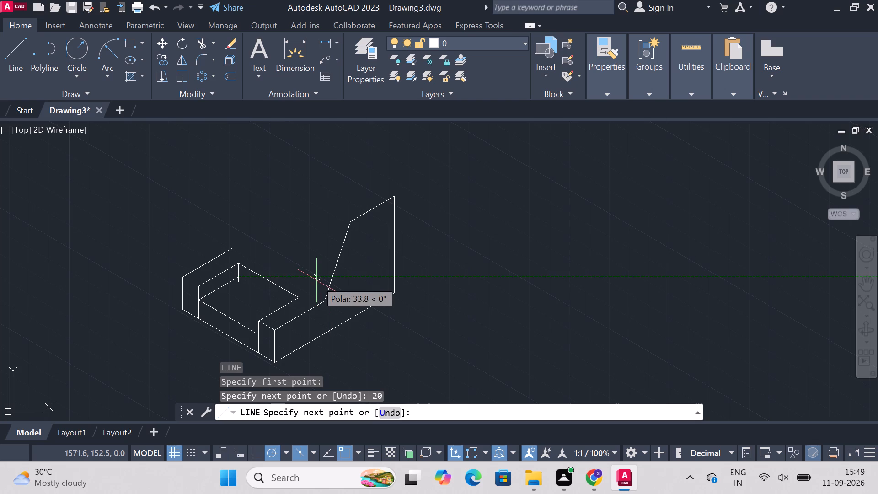
key(Escape)
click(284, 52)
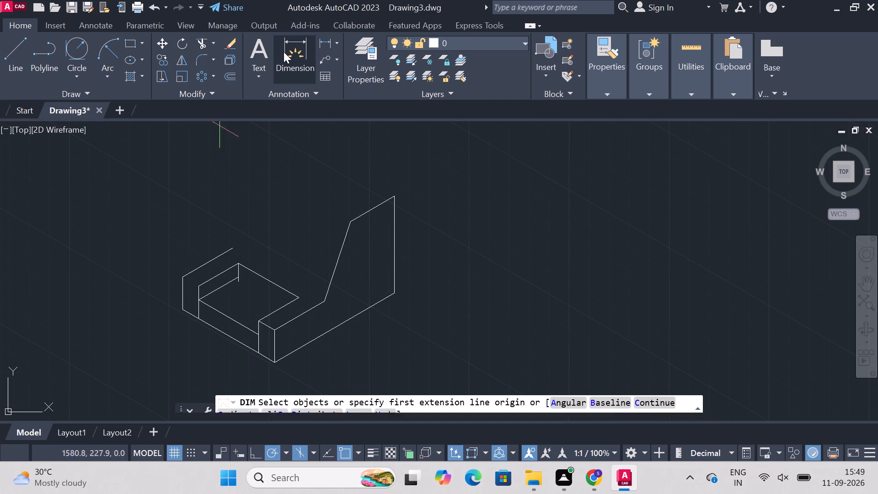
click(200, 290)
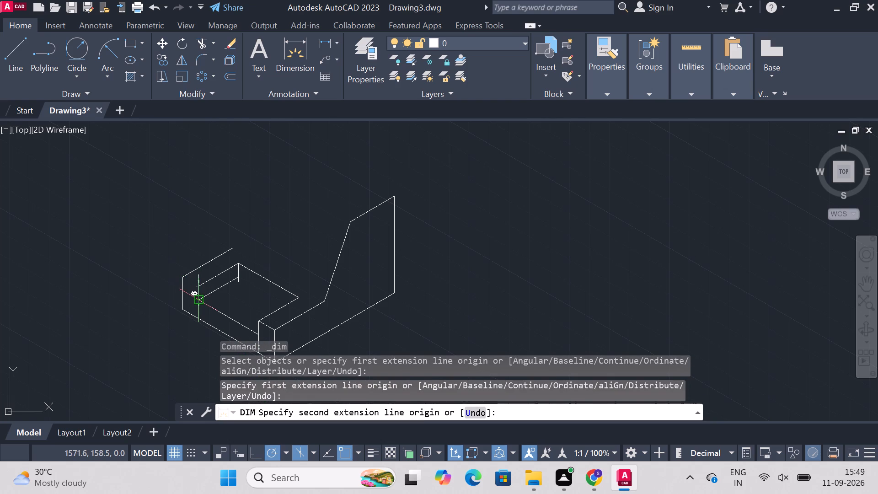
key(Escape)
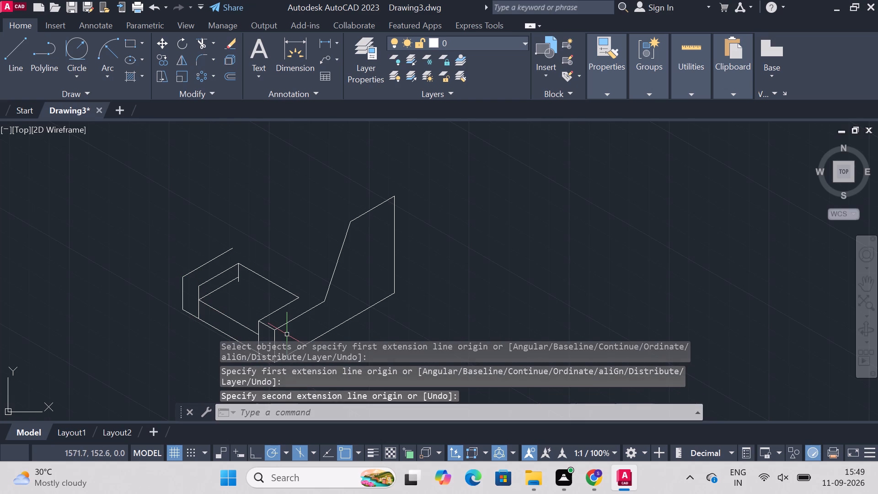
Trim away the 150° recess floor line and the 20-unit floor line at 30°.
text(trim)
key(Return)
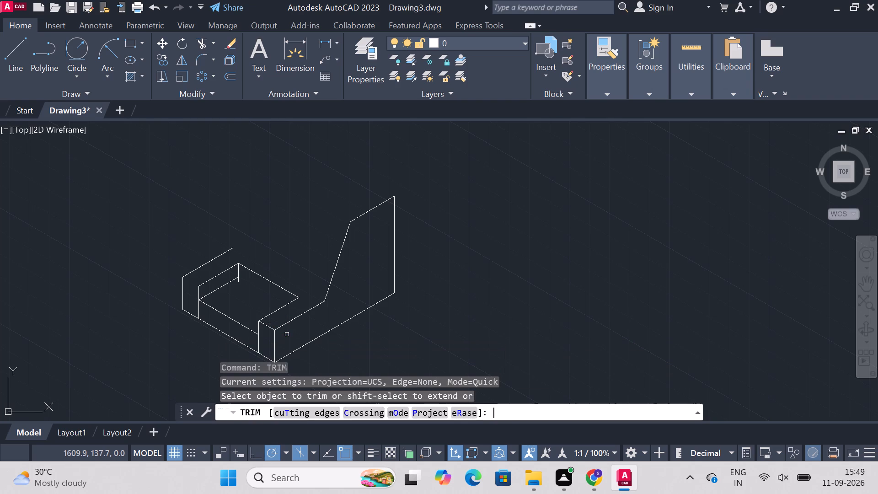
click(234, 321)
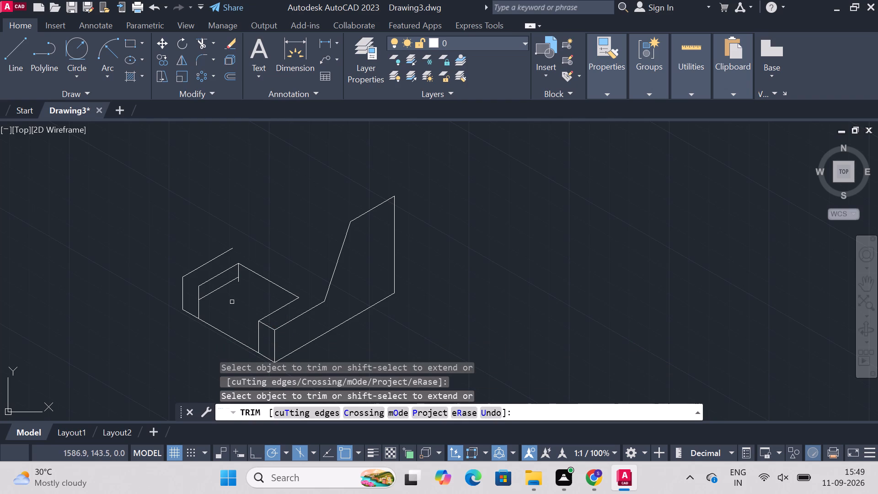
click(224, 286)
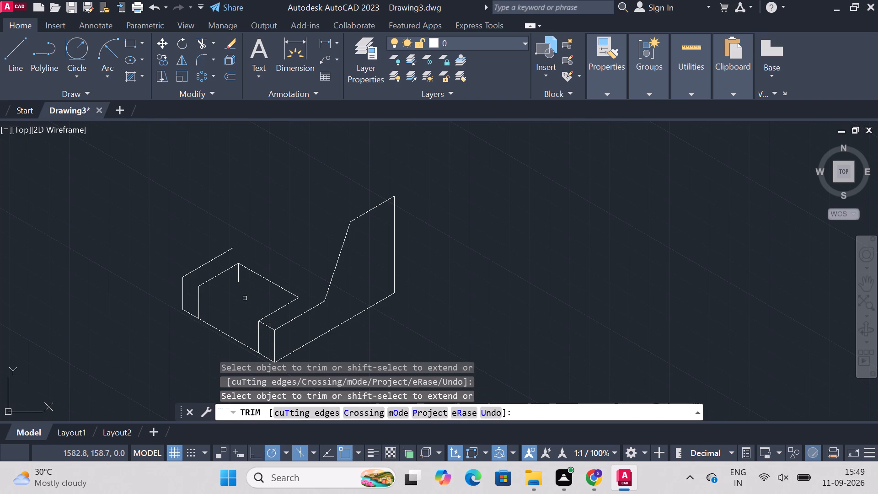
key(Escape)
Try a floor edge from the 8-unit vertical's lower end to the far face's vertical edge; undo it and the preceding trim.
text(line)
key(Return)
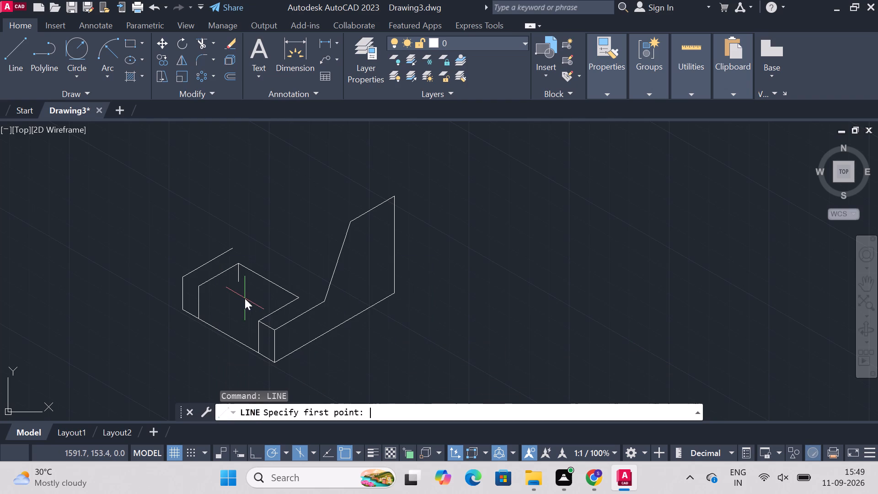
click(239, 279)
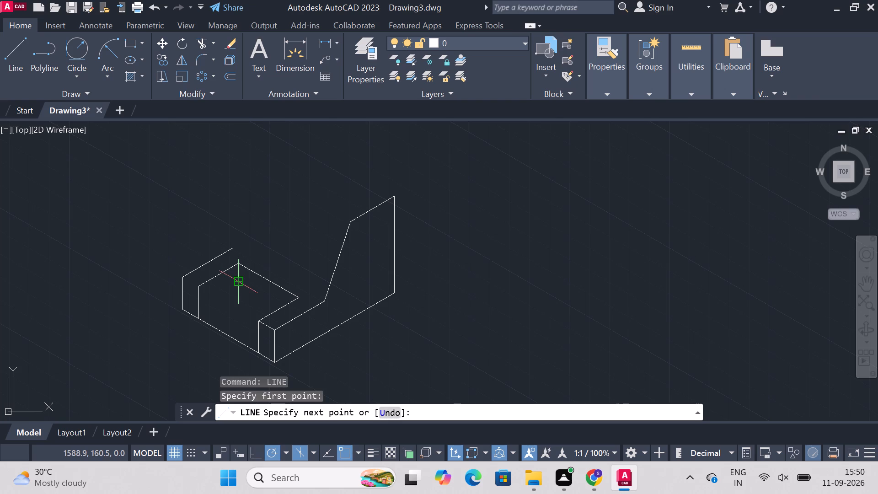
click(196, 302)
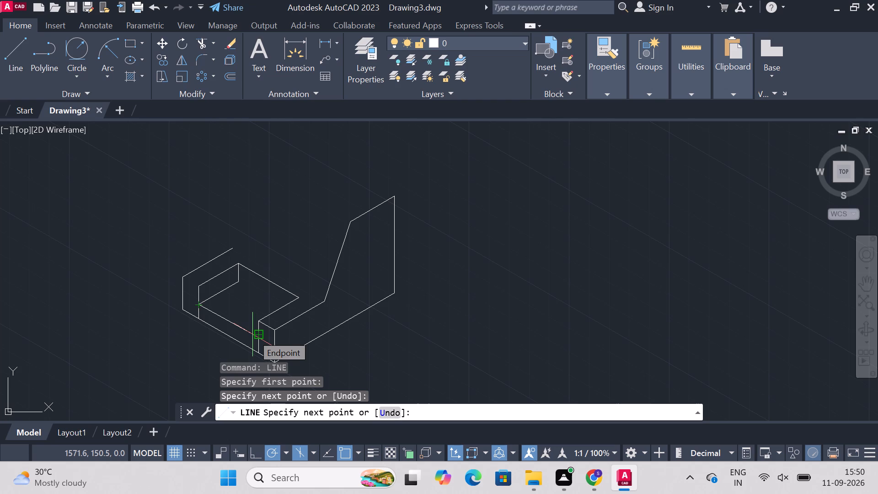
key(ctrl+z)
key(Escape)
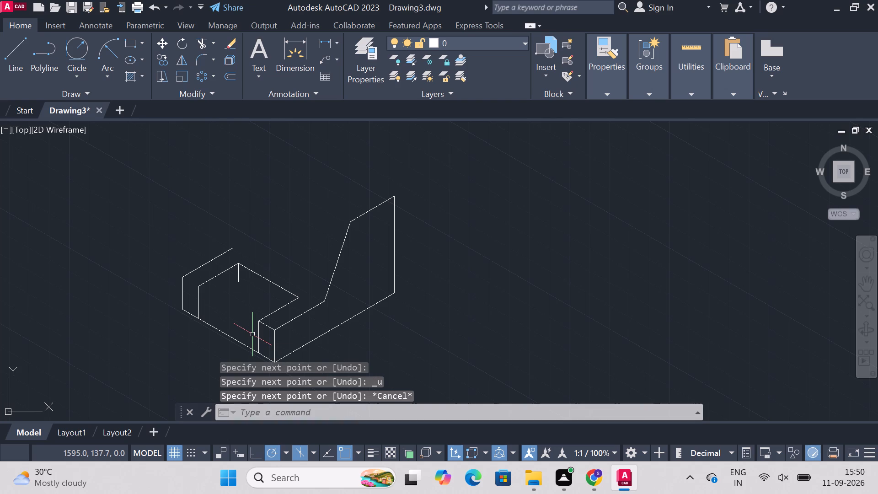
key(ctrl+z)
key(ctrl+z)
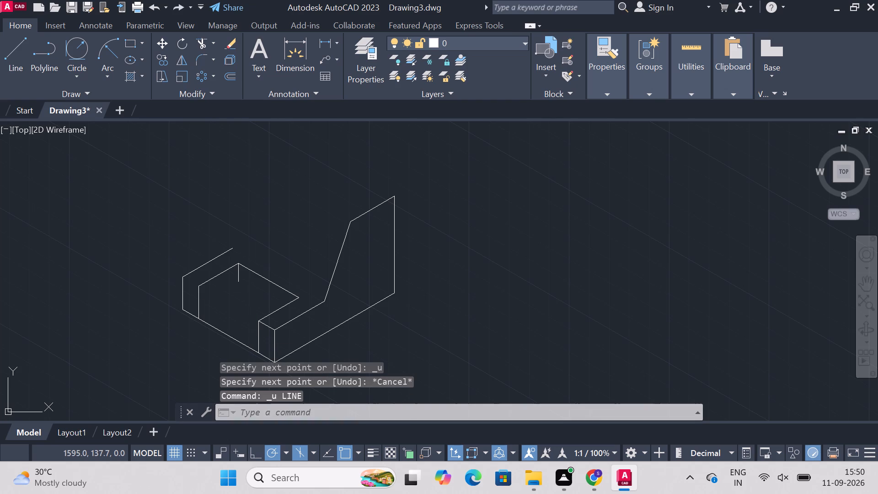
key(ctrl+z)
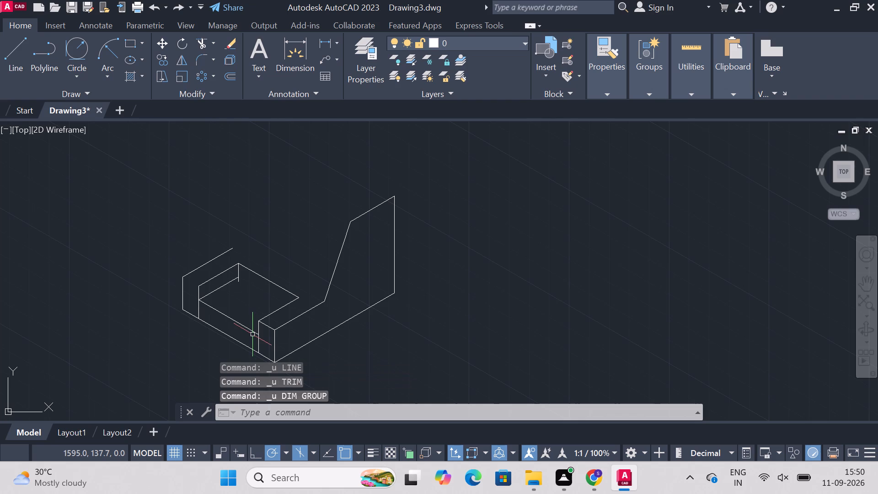
Trim away the 8-unit vertical line below the recess outline's back corner.
key(Escape)
text(trim)
key(Return)
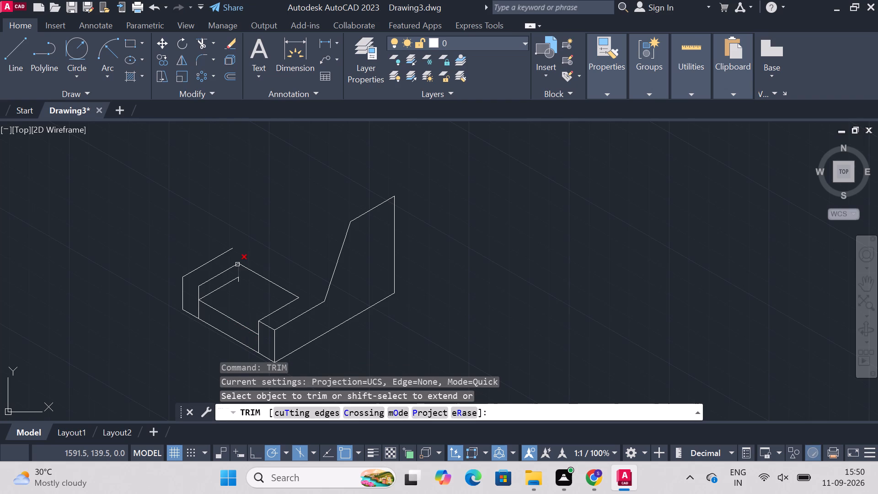
click(237, 274)
click(238, 283)
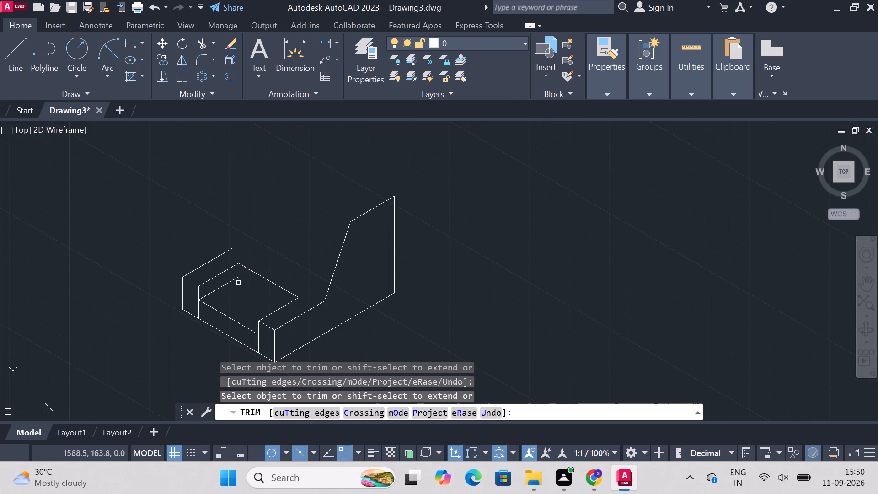
text(line)
key(Return)
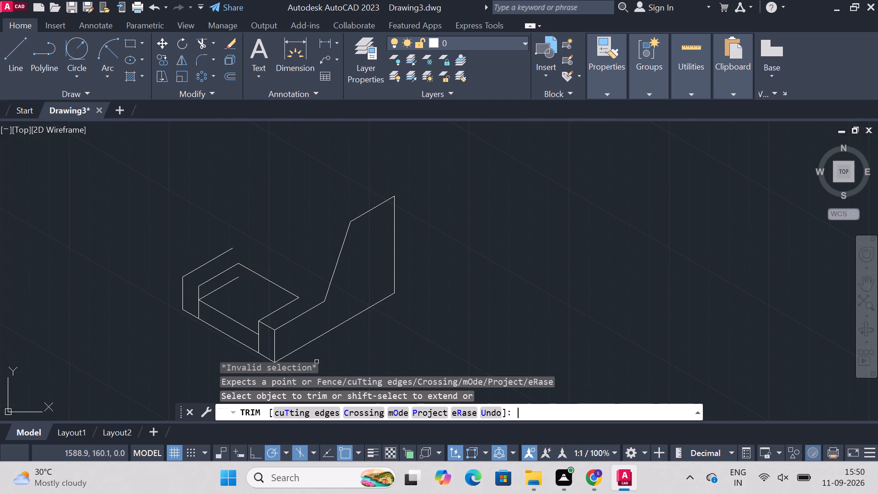
double_click(242, 256)
key(Escape)
key(Escape)
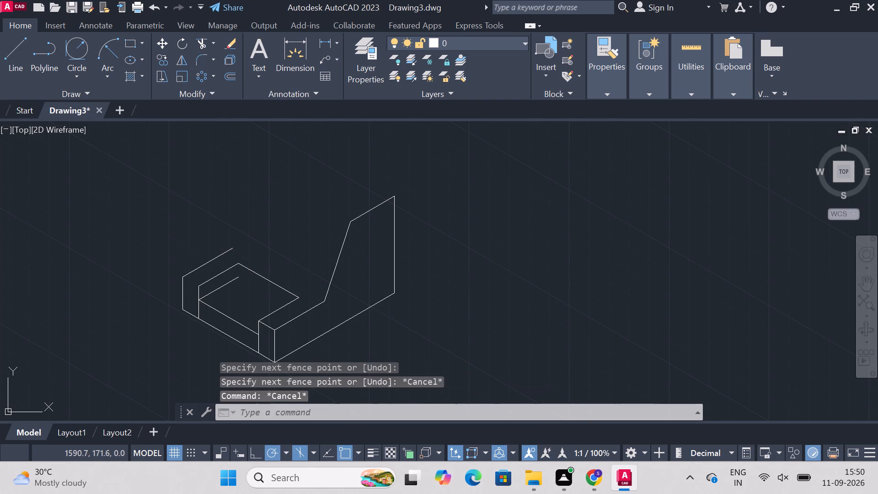
key(Escape)
From the recess outline's back corner, draw 6 units straight down and 30 units parallel to the recess's upper back edge.
text(line)
key(Return)
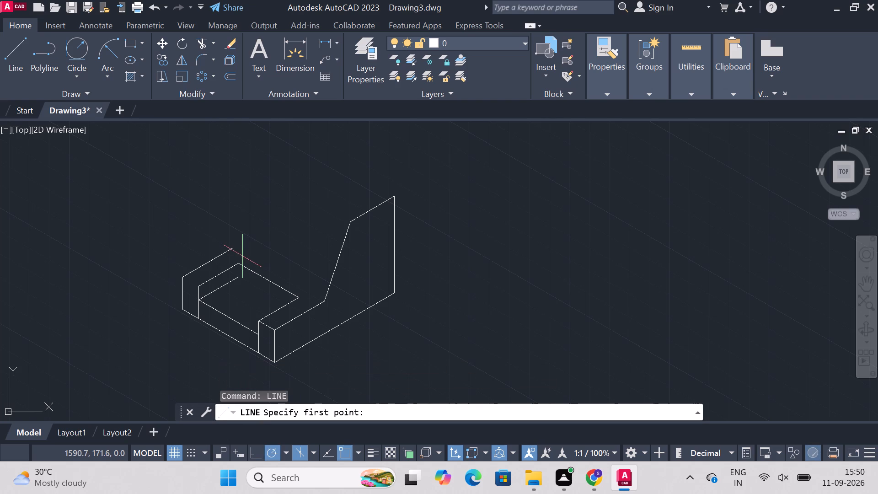
click(235, 266)
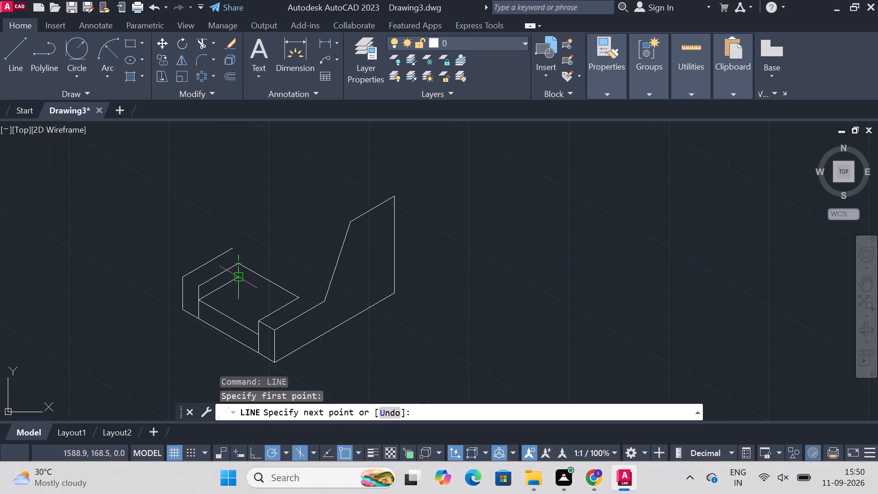
key(6)
key(Return)
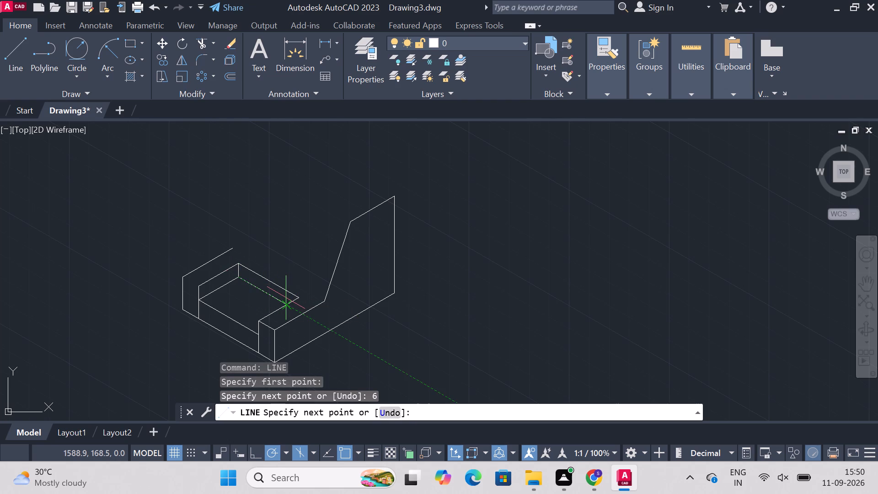
text(30)
key(Return)
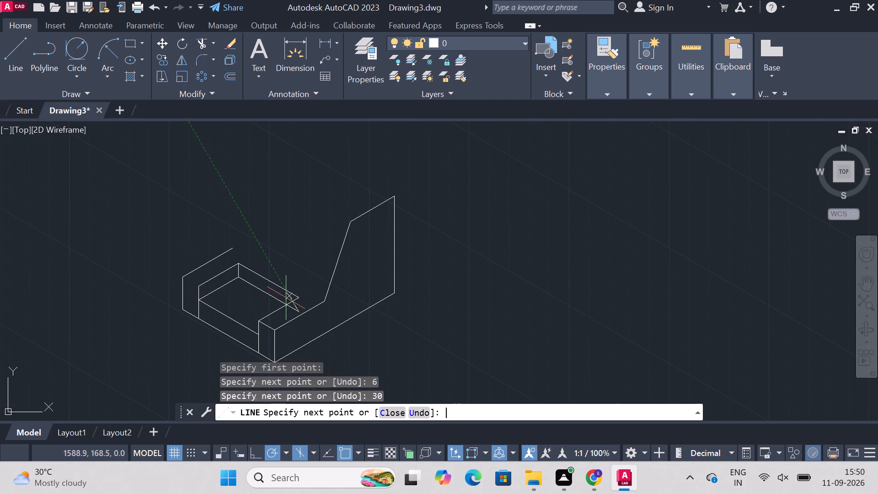
key(Escape)
Trim the end of the new 30-unit recess floor line that extends past the recess's near upper edge.
text(trin)
key(BackSpace)
key(m)
key(Return)
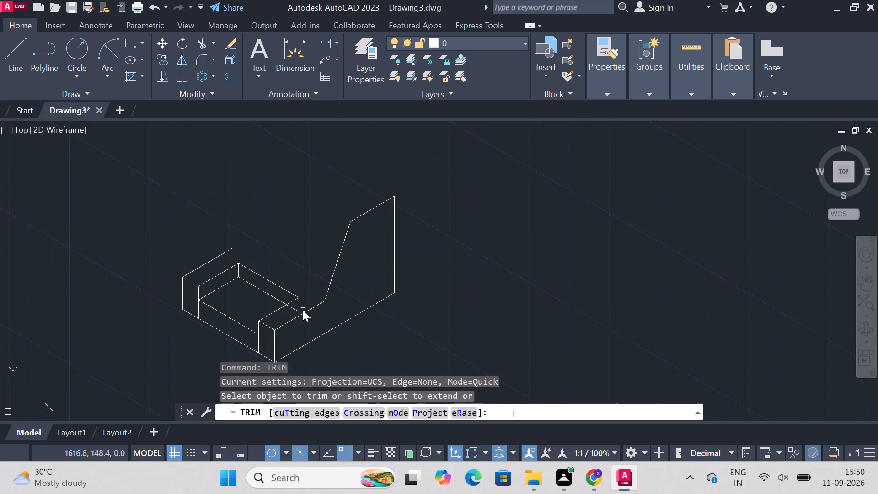
click(299, 309)
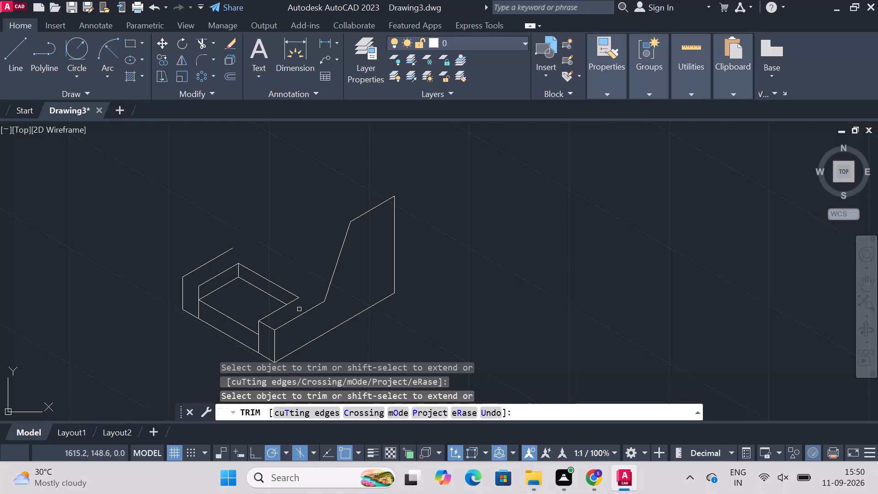
text(line)
key(Return)
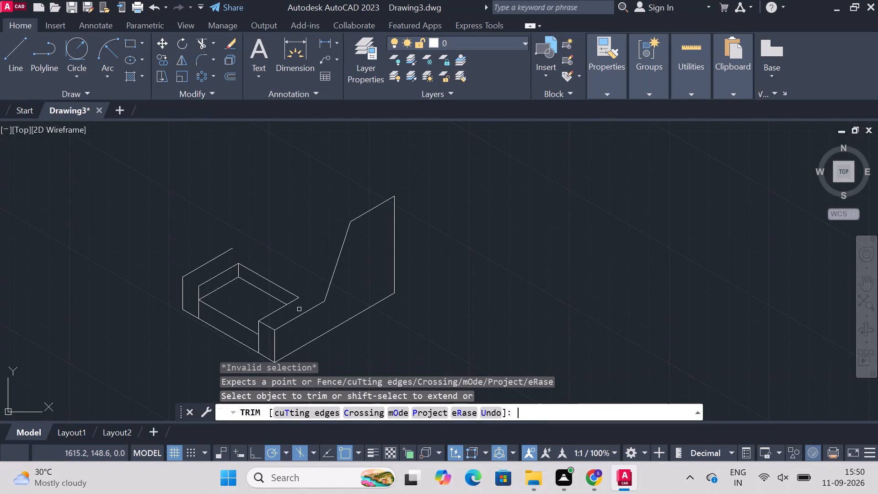
key(Escape)
Draw a 17-unit line at 150° from the lower end of the slanted edge.
text(line)
key(Return)
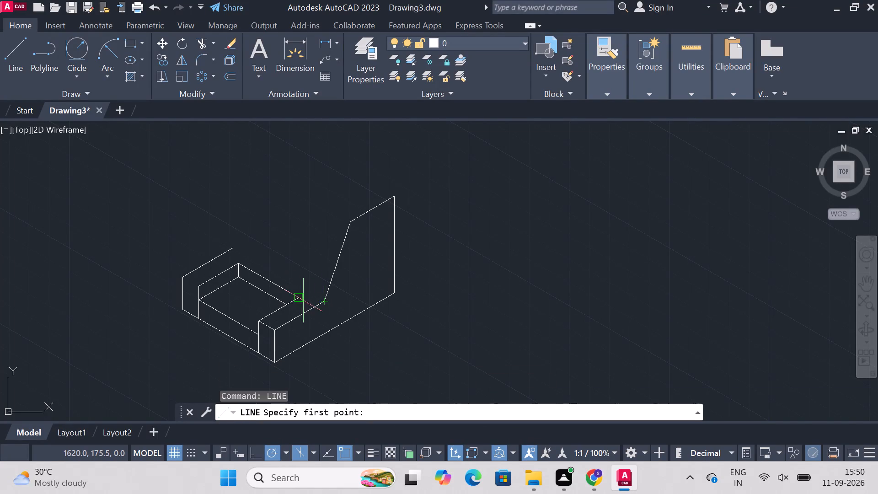
click(325, 297)
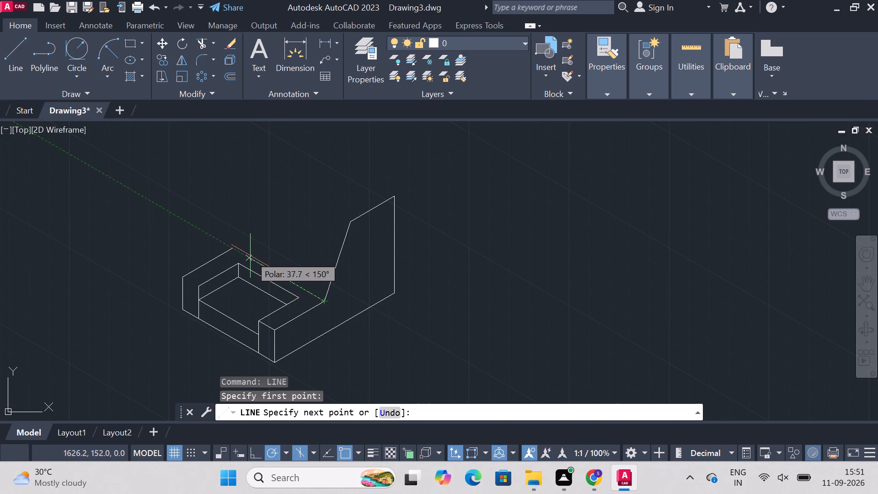
text(17)
key(Return)
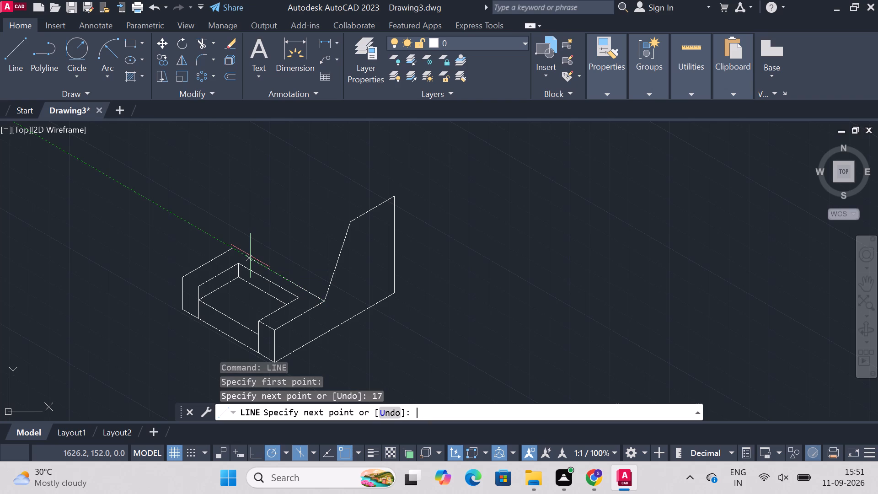
key(Escape)
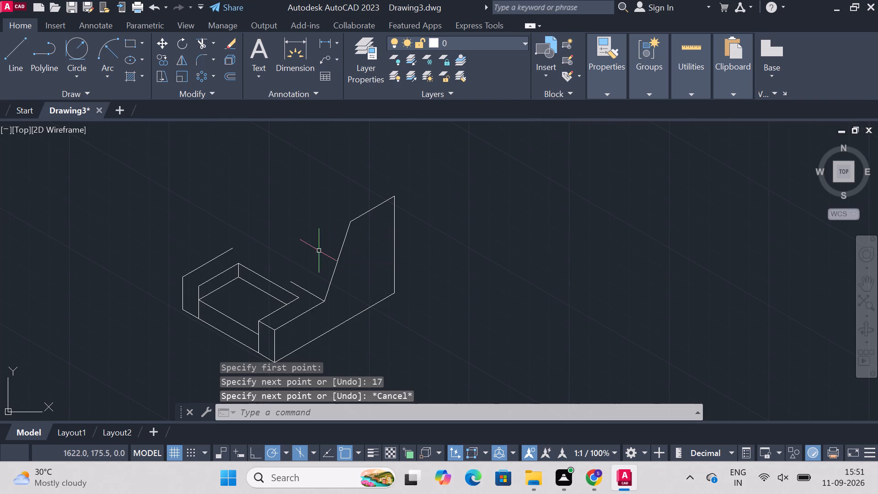
Draw a 17-unit line at 150° from the slanted edge's upper end and join it to the lower 17-unit line's end.
text(line)
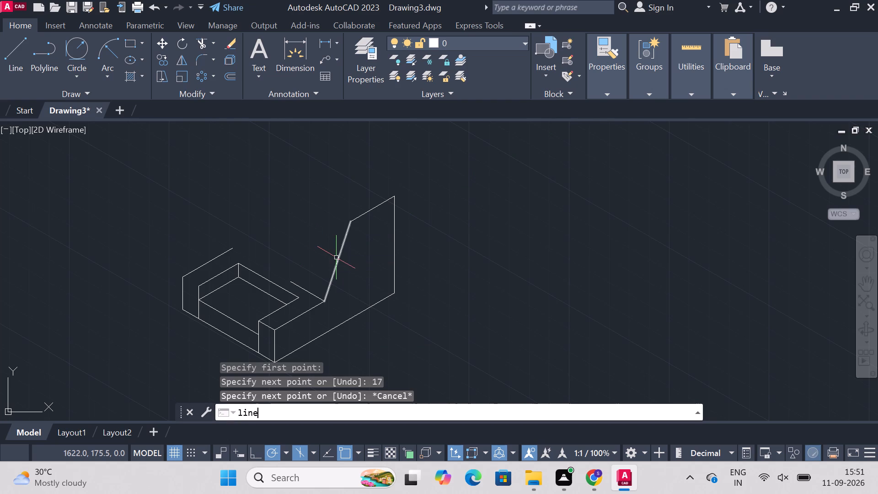
key(Return)
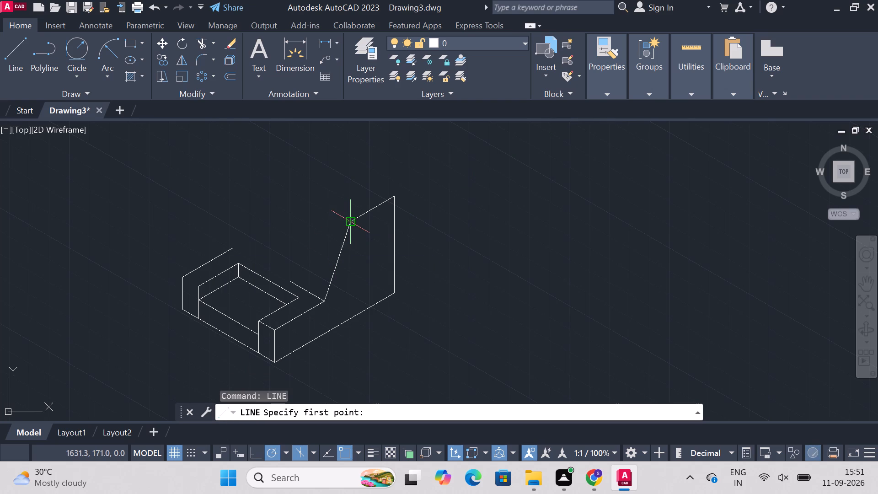
click(347, 222)
text(17)
key(Return)
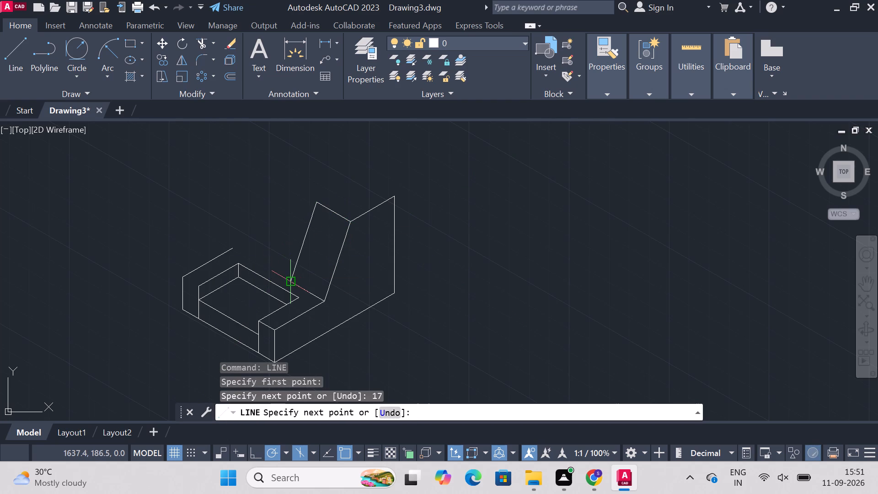
click(290, 283)
key(Escape)
Complete the top face with a 17-unit line at 150° from its outer corner and an edge to the slanted face's upper corner.
text(line)
key(Return)
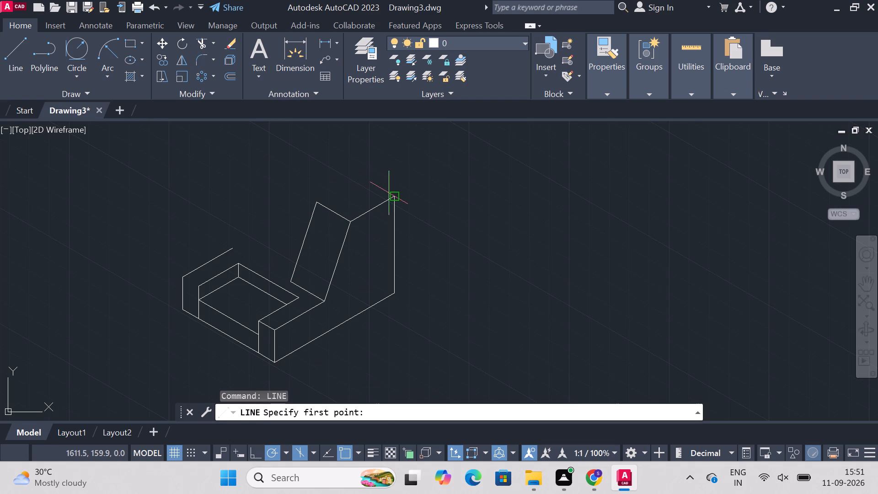
click(395, 192)
text(17)
key(Return)
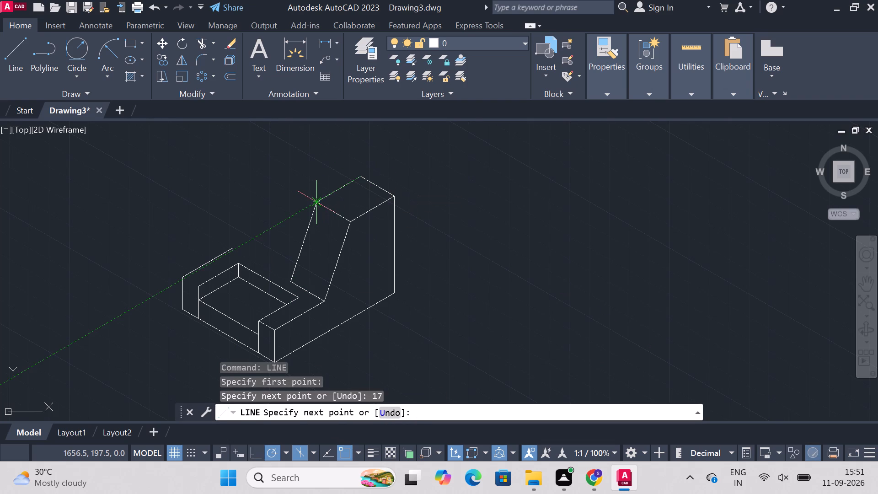
click(318, 204)
click(318, 204)
key(Escape)
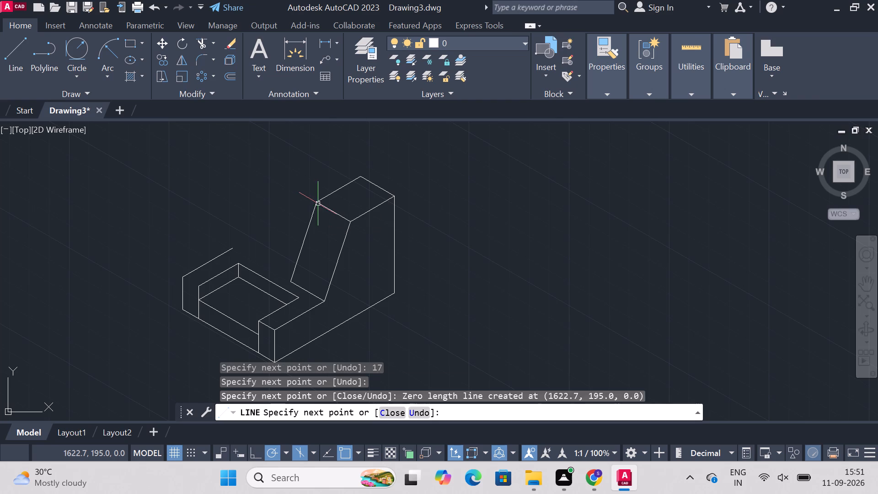
Extend a line about 38 units long at 150° from the upper corner shared by the top and slanted faces.
text(line)
key(Return)
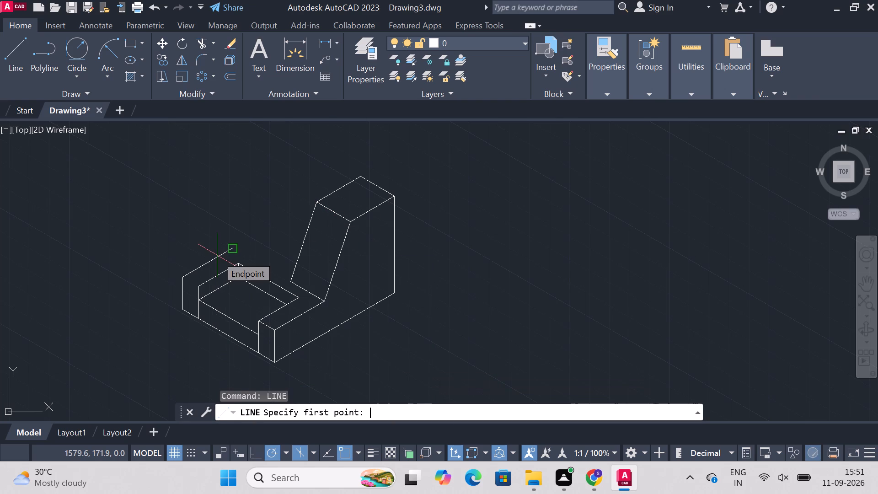
click(316, 205)
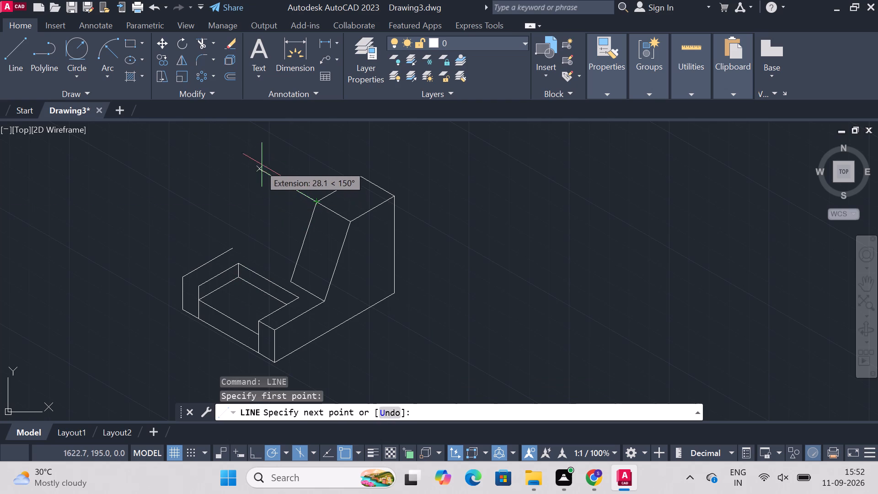
click(240, 158)
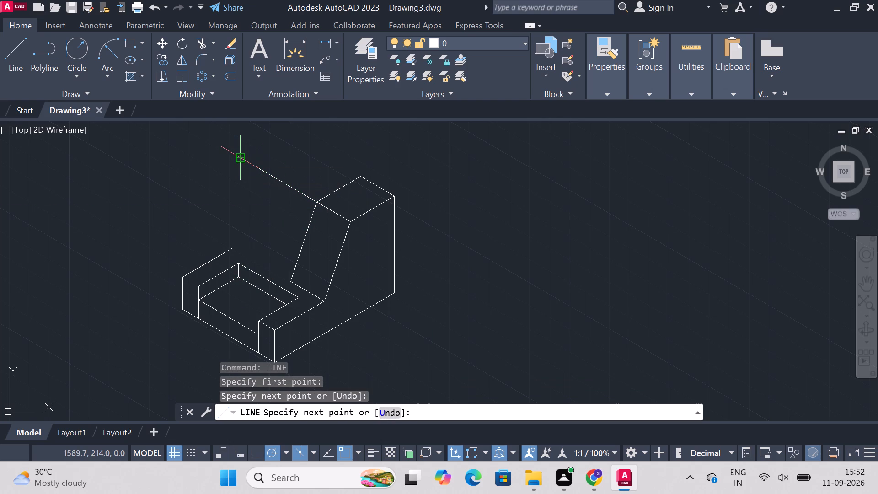
key(Escape)
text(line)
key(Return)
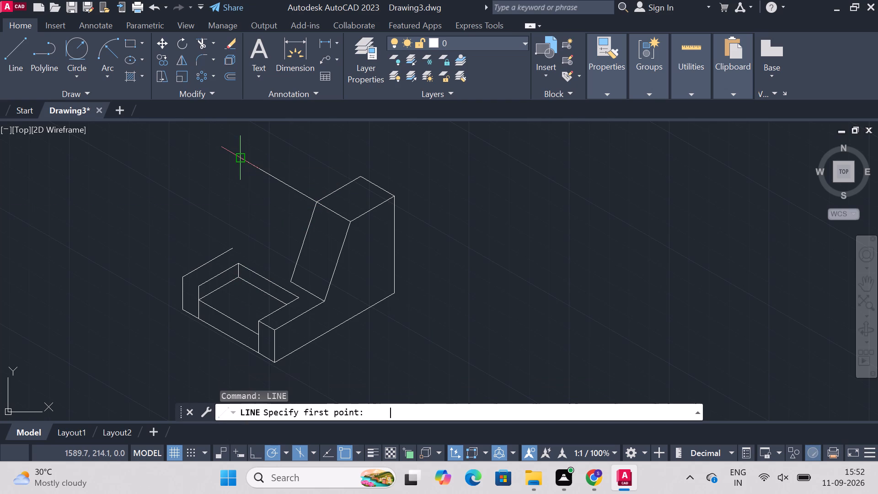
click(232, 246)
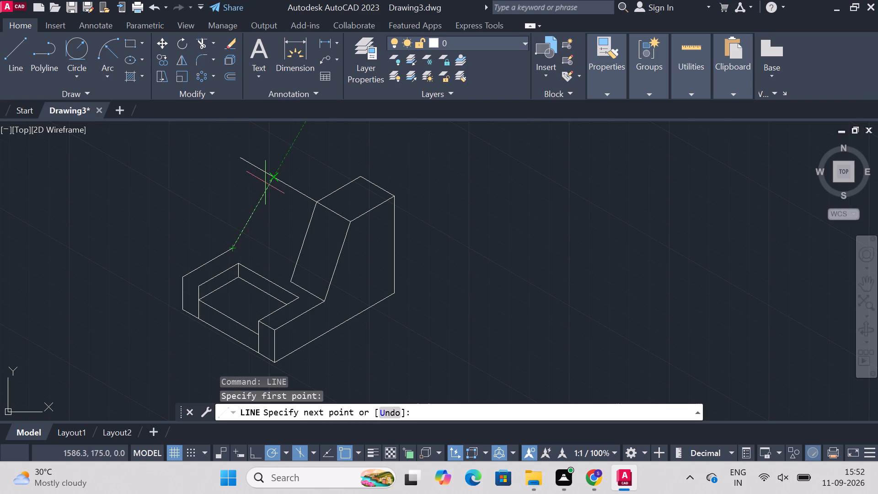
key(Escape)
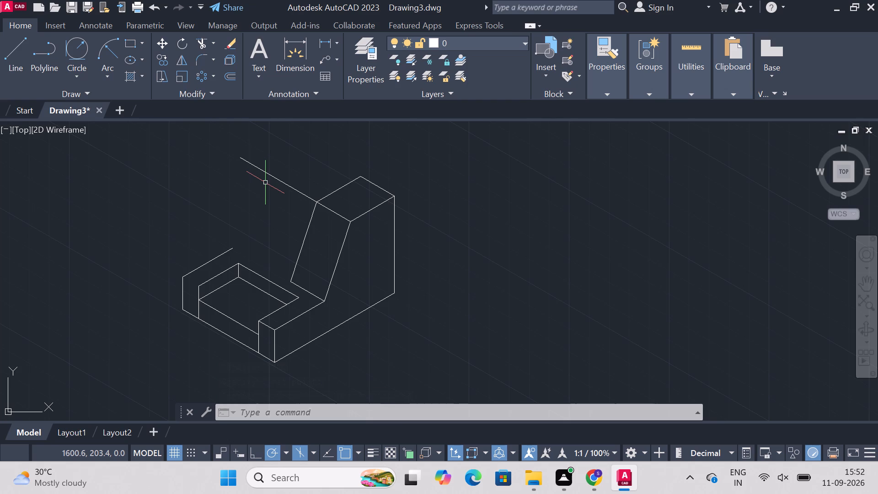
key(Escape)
Draw an 18-unit construction line at 150° from the rear corner of the upright's top face.
text(line)
key(Return)
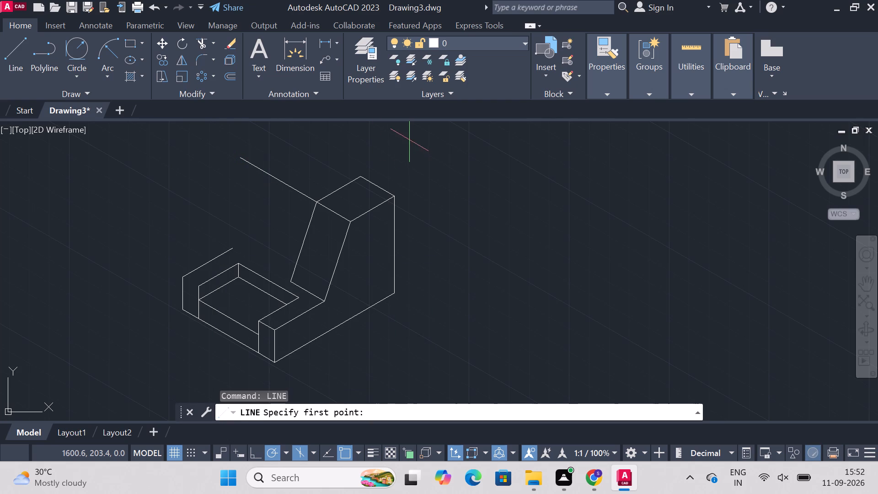
click(359, 176)
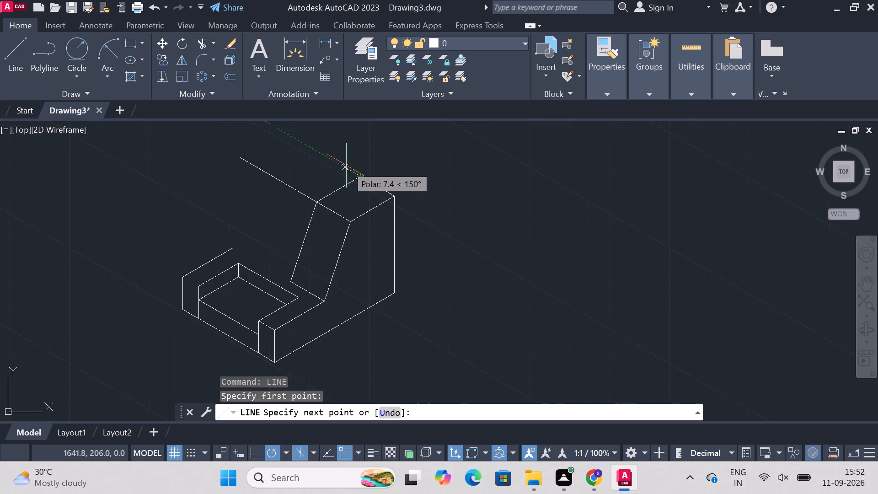
text(18)
key(Return)
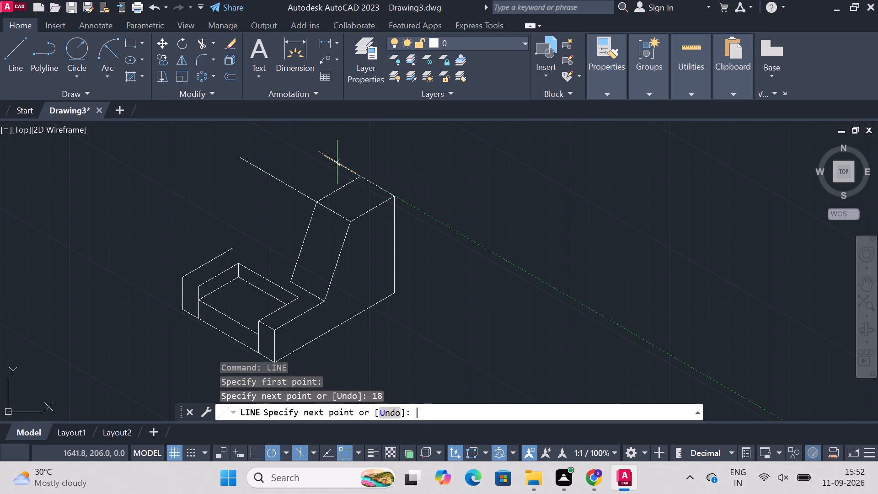
key(Escape)
Trim away the long 150° line extending from the upper corner shared by the top and slanted faces.
text(trim)
key(Return)
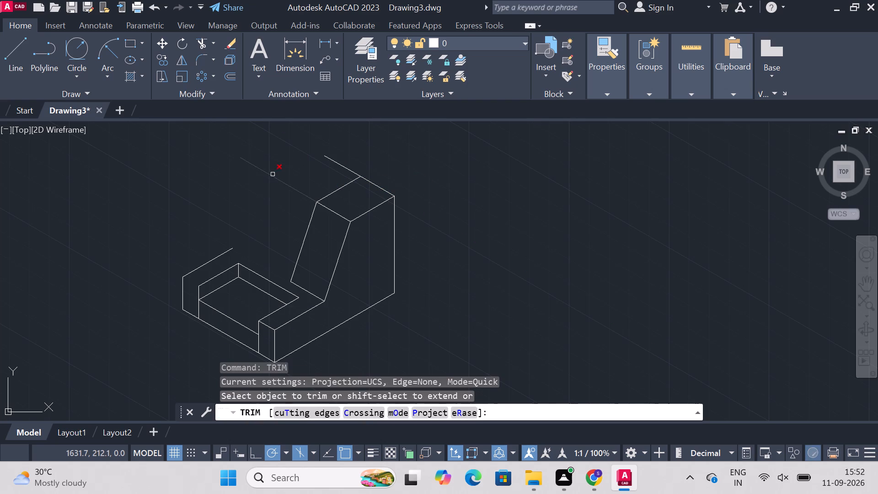
click(271, 176)
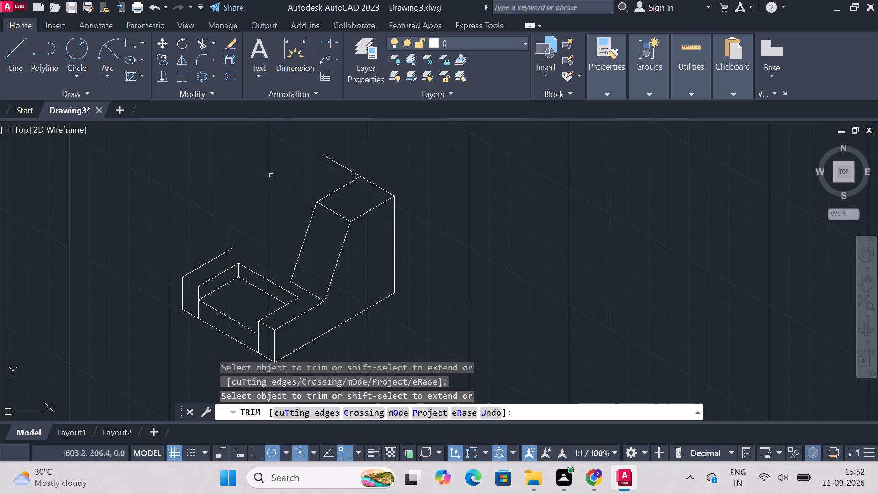
text(line)
key(Return)
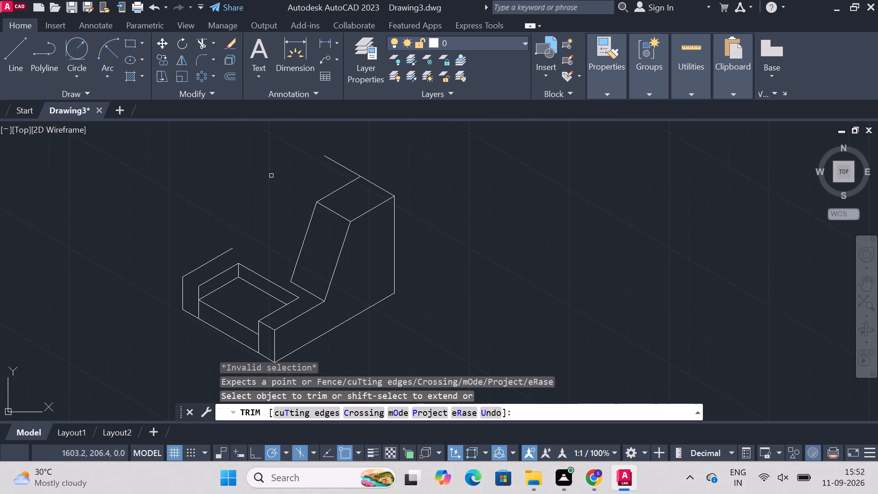
key(Escape)
Draw a second top face as a 22 by 17 isometric parallelogram starting from the far end of the 18-unit line.
text(line)
key(Return)
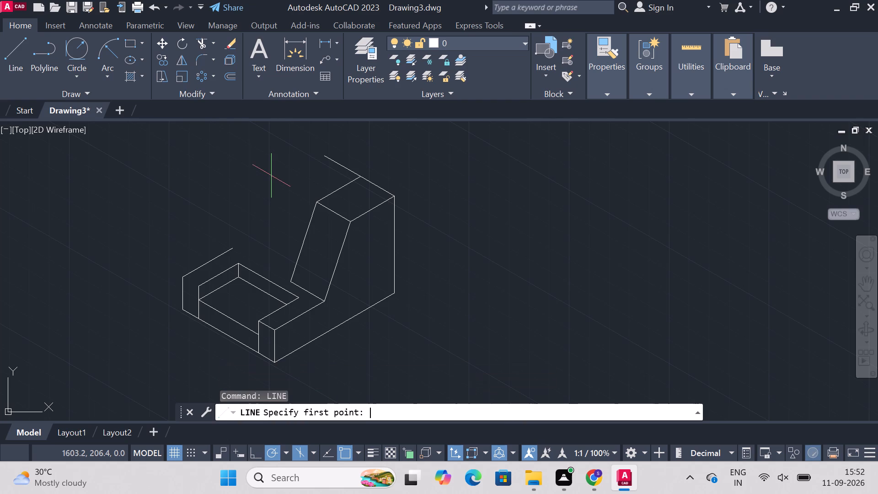
click(323, 157)
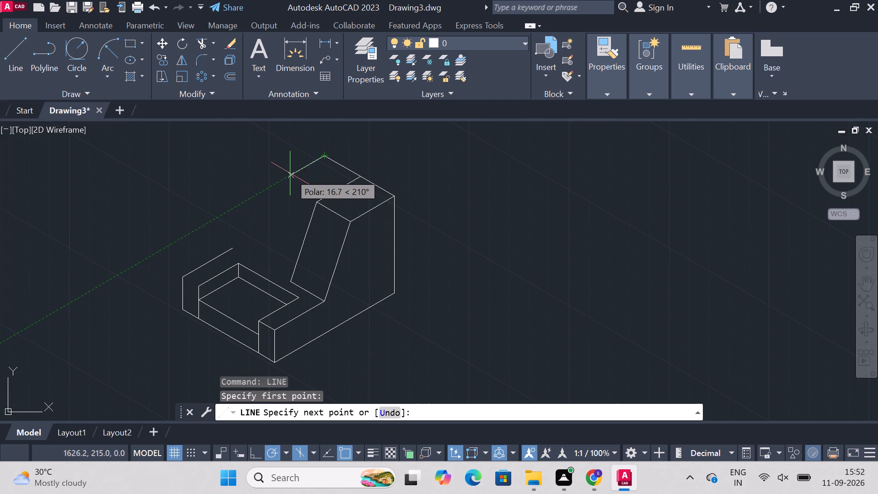
text(22)
key(Return)
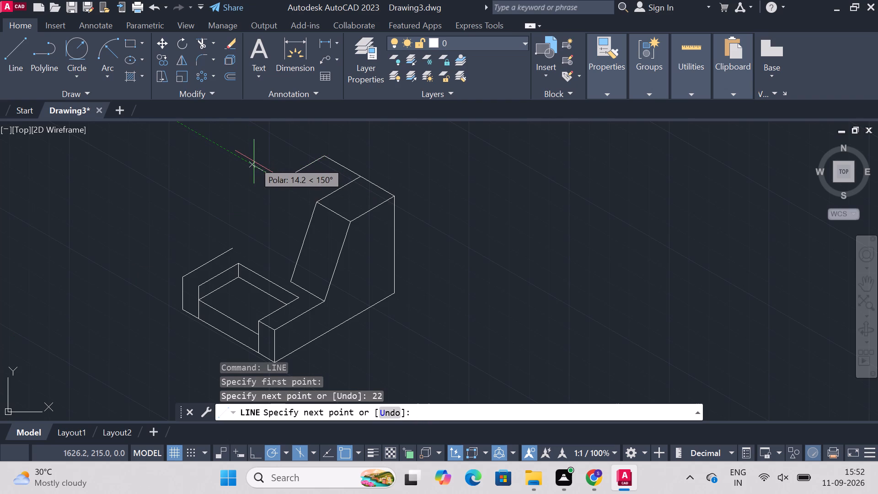
text(17)
key(Return)
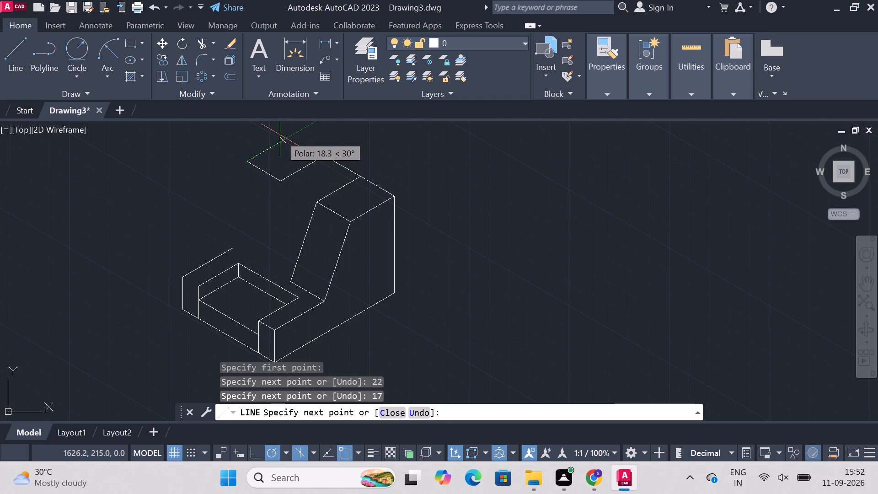
text(22)
key(Return)
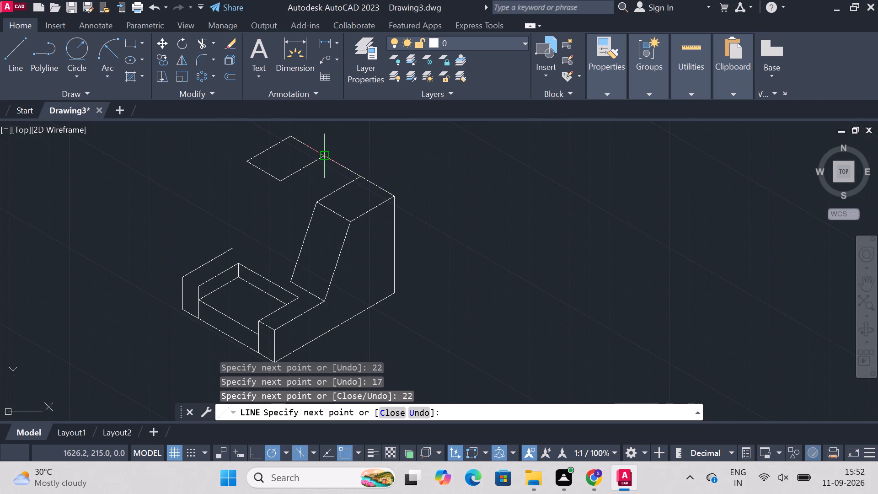
text(22)
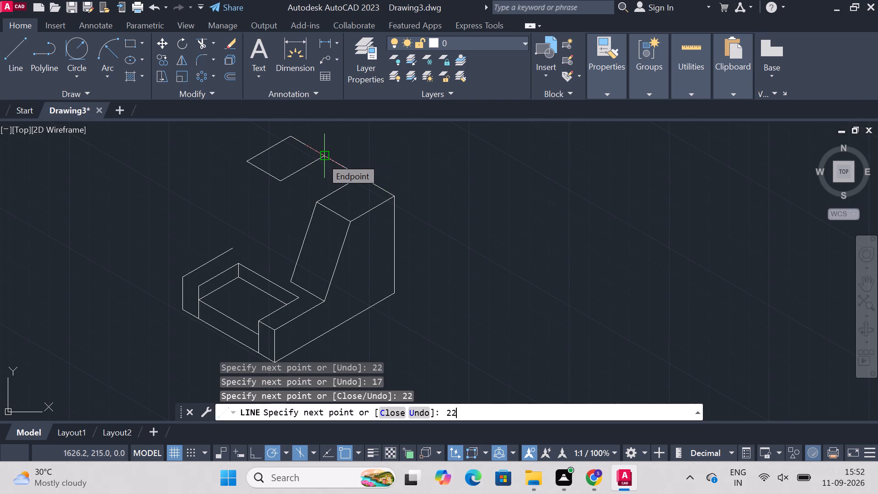
key(BackSpace)
key(BackSpace)
key(1)
key(7)
key(Return)
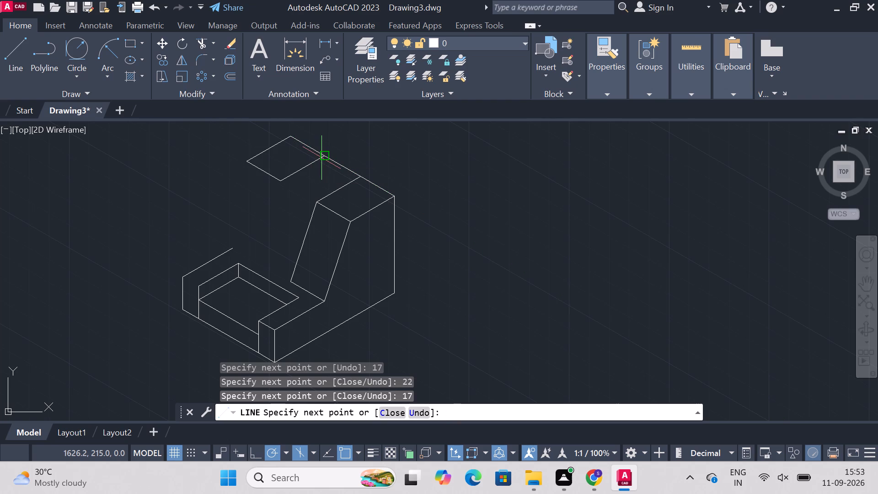
key(Escape)
Trim away the 18-unit construction line between the two top faces.
text(trim)
key(Return)
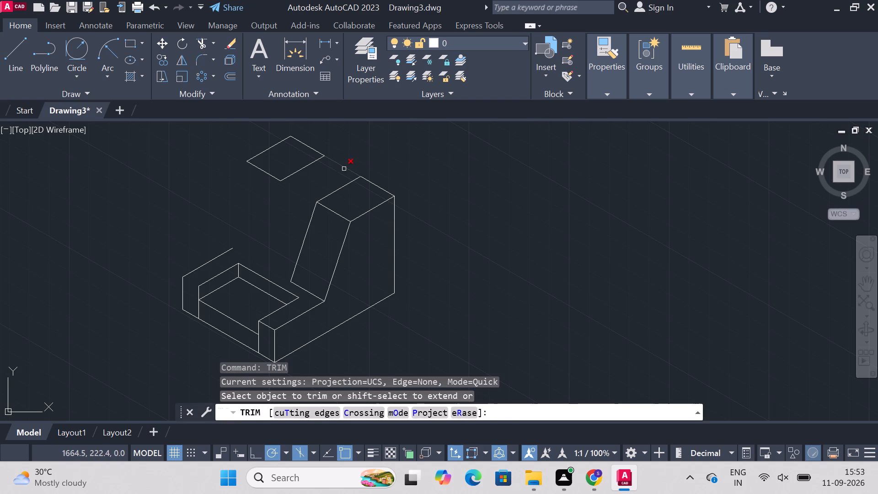
click(345, 169)
text(line)
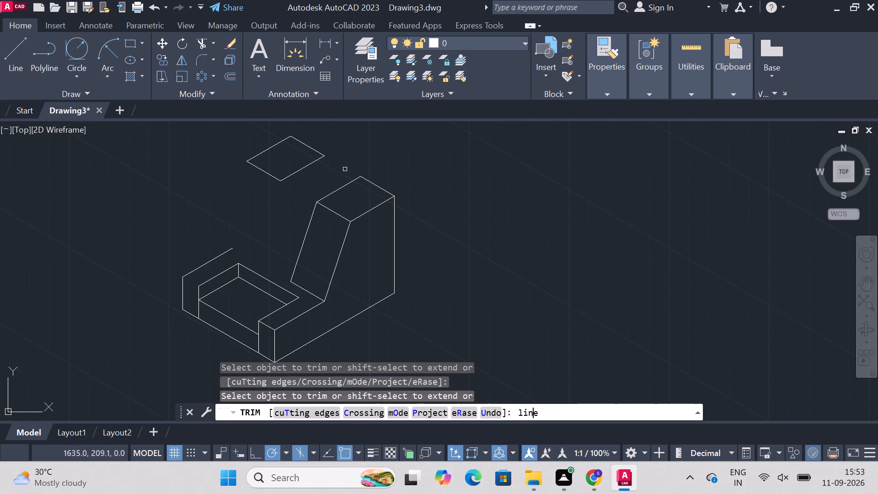
key(Return)
key(Escape)
Draw the second upright's slanted face from its top face's outer corner to the base edge, with a 17-unit bottom edge at 330°.
text(line)
key(Return)
click(247, 161)
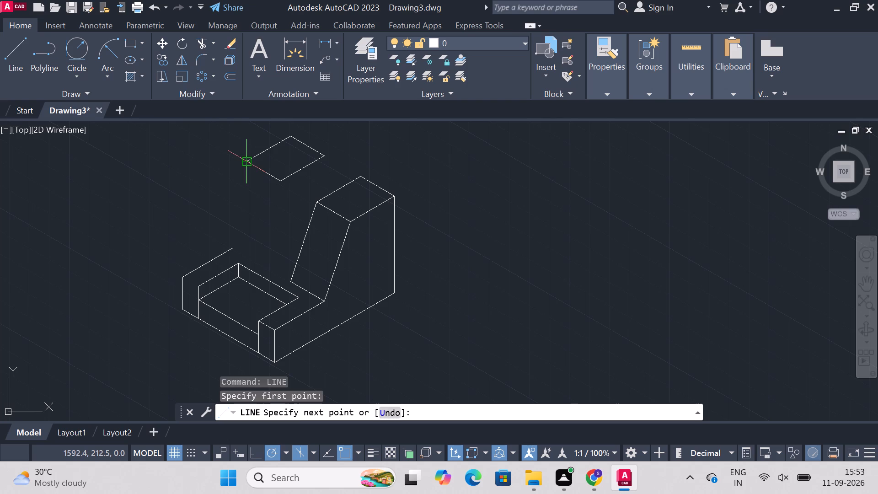
click(231, 248)
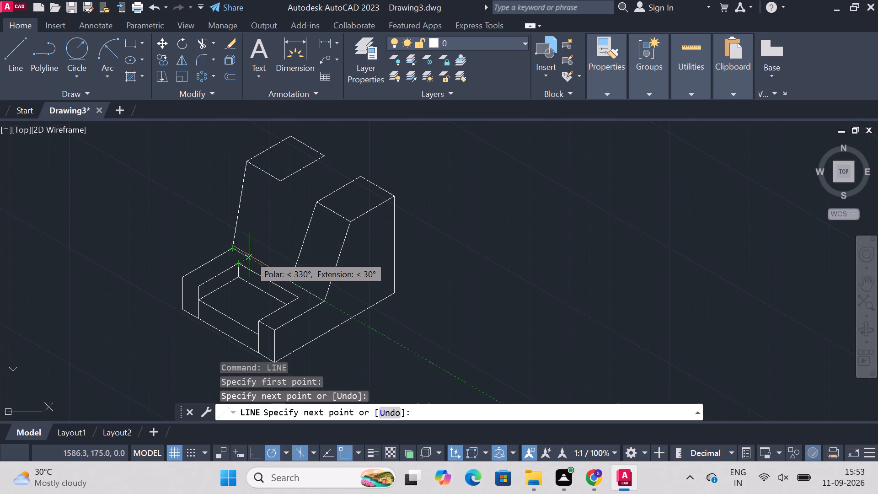
text(17)
key(Return)
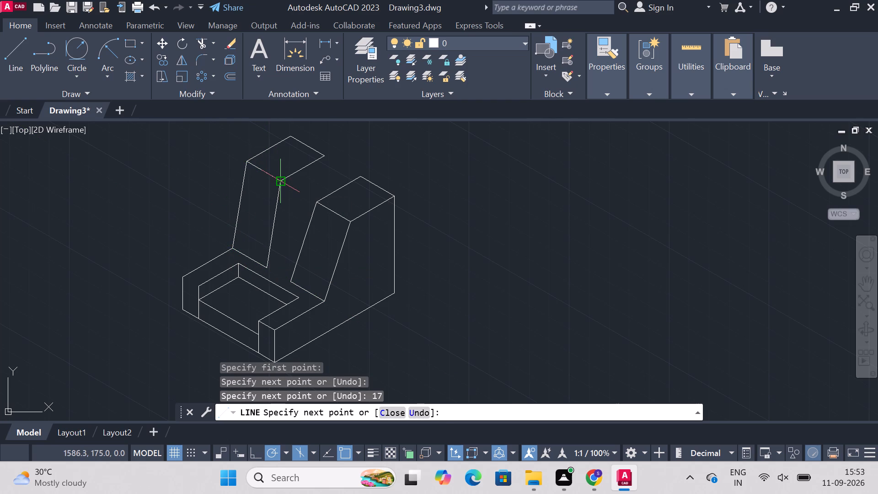
click(278, 181)
key(Escape)
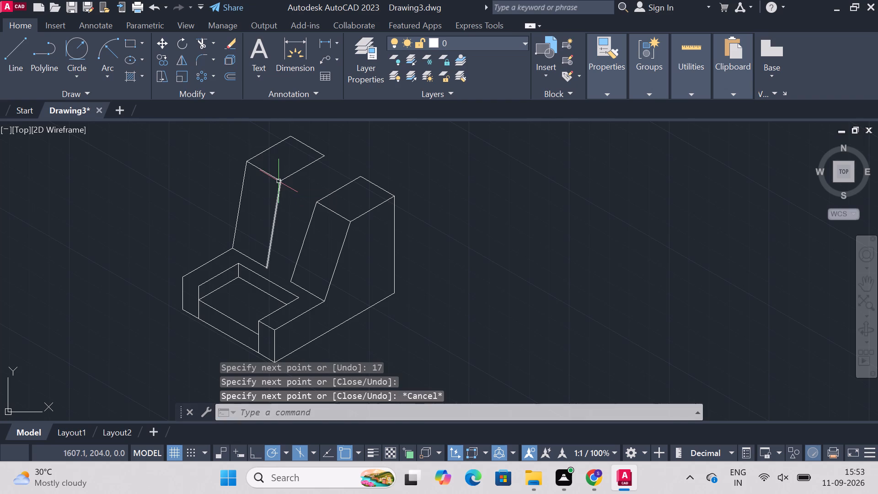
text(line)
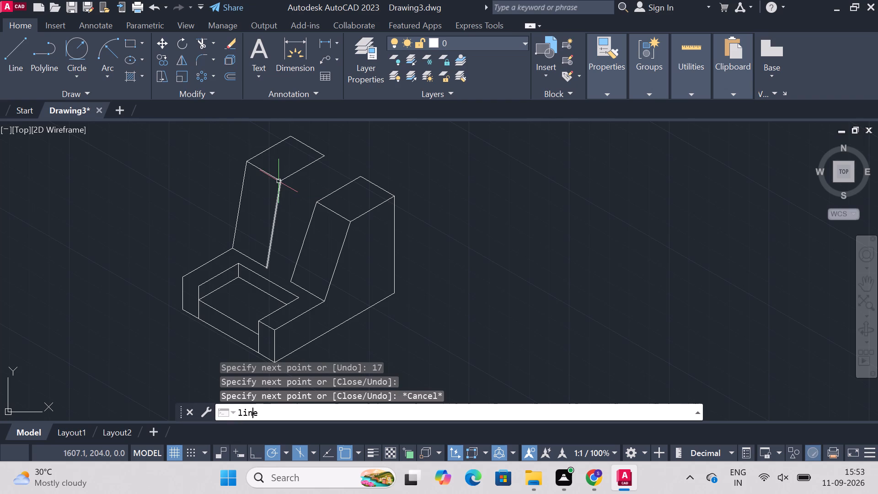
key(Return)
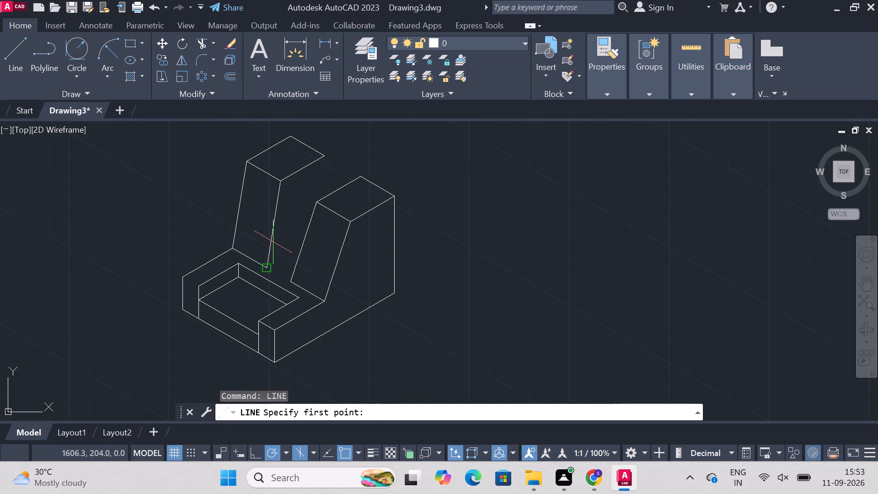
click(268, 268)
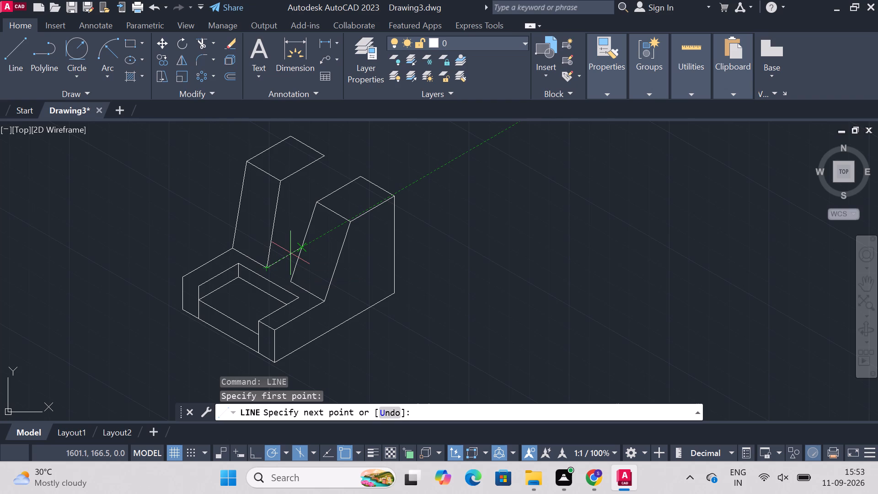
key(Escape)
Draw a vertical line about 53 units down from the second top face's corner nearest the first upright.
text(line)
key(Return)
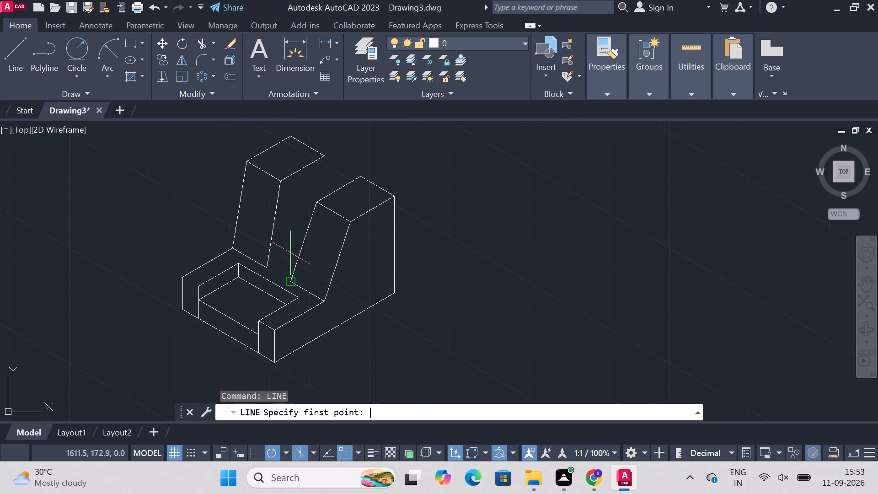
click(323, 155)
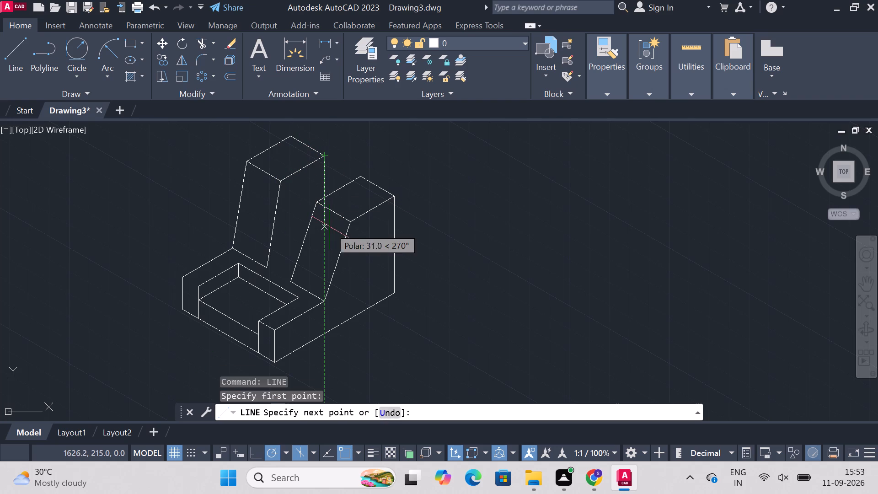
click(327, 279)
key(Escape)
Draw a line at 30° from the lower inner corner of the second slanted face to the first upright's slanted edge.
text(line)
key(Return)
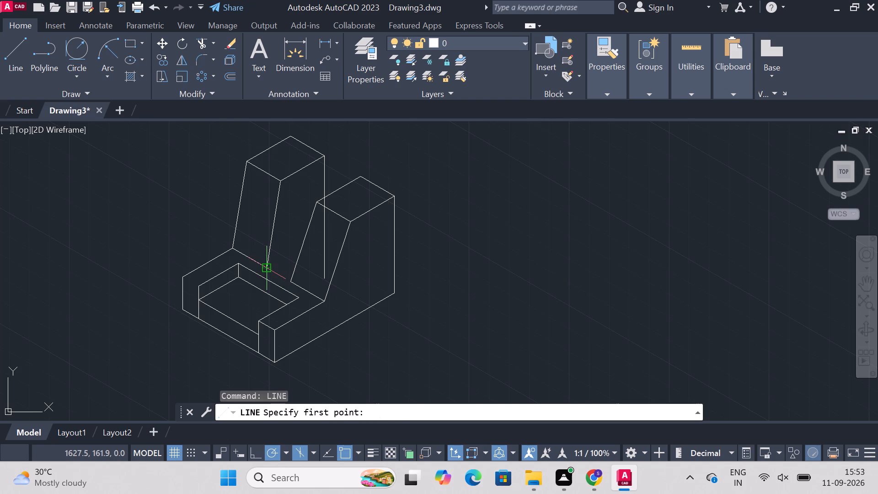
click(269, 268)
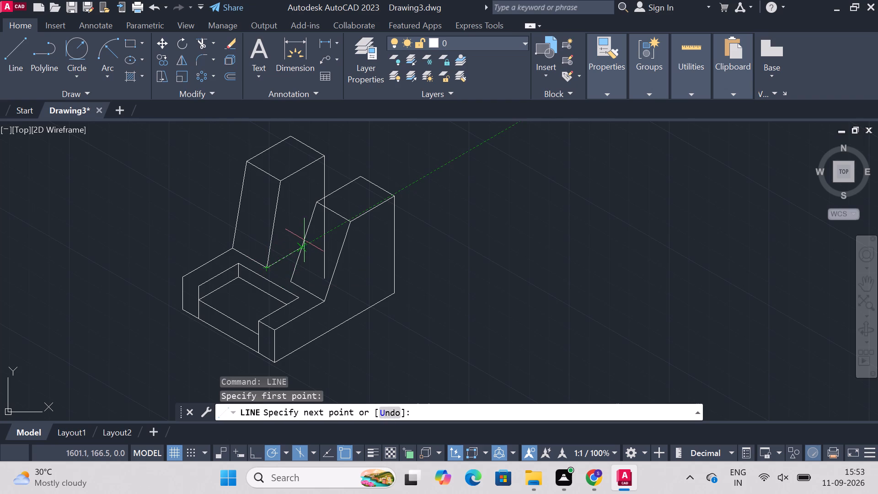
click(300, 243)
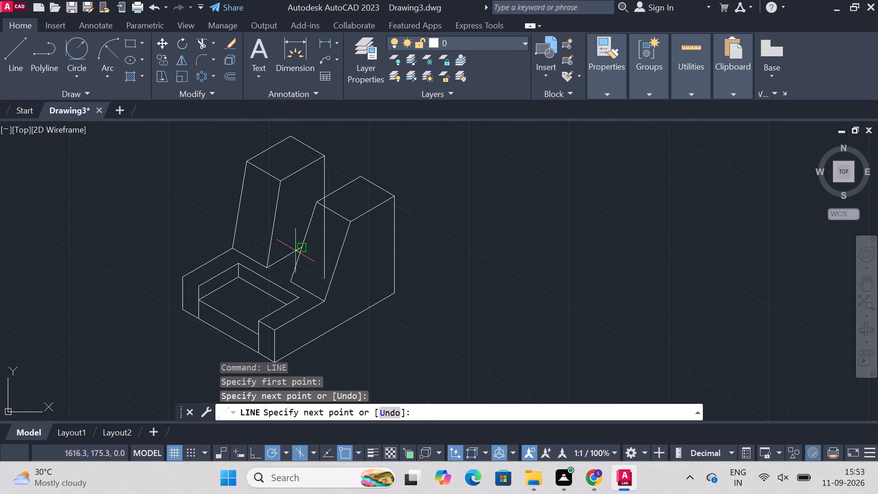
click(295, 251)
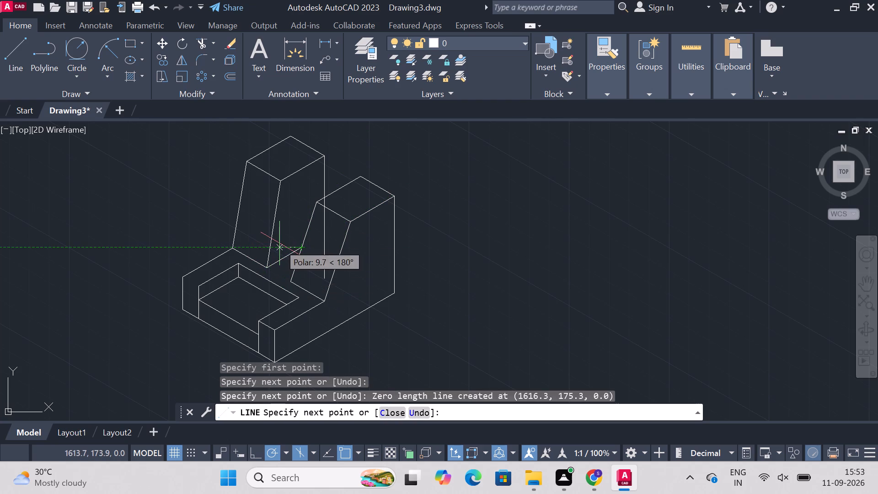
key(Escape)
Trim away the parts of the first upright's vertical edge that pass behind the second upright.
text(trim)
key(Return)
click(324, 258)
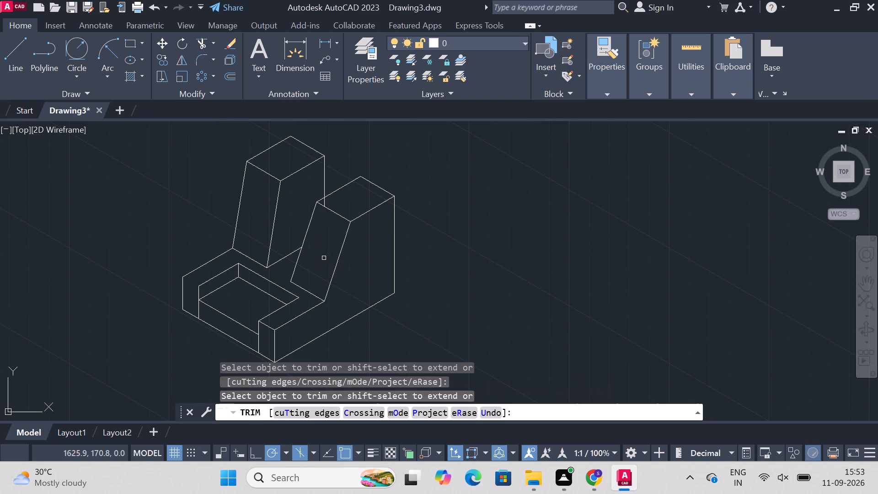
click(326, 207)
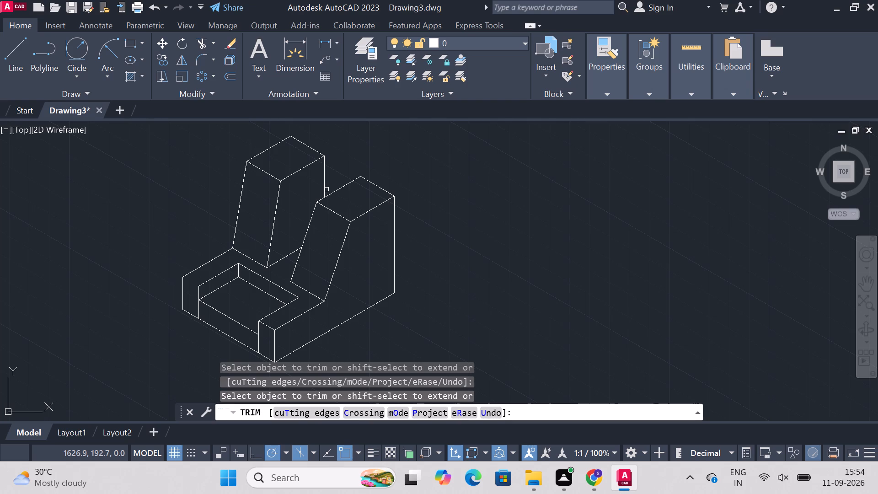
key(Escape)
key(Escape)
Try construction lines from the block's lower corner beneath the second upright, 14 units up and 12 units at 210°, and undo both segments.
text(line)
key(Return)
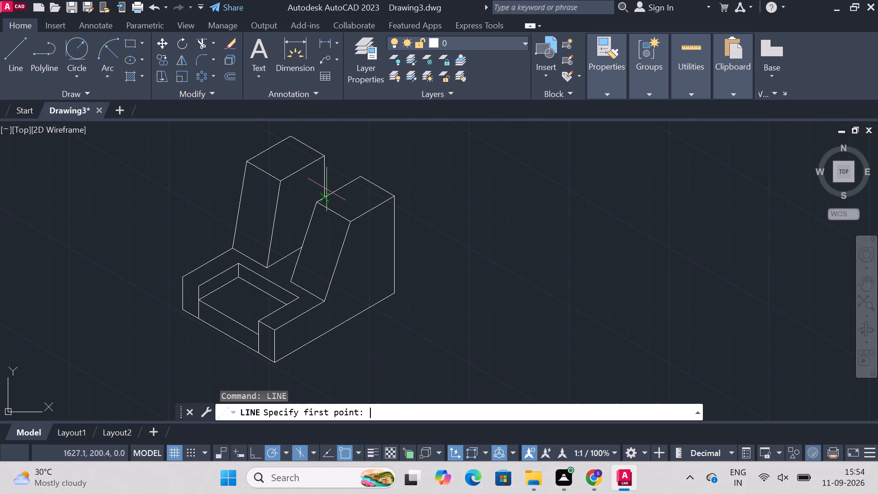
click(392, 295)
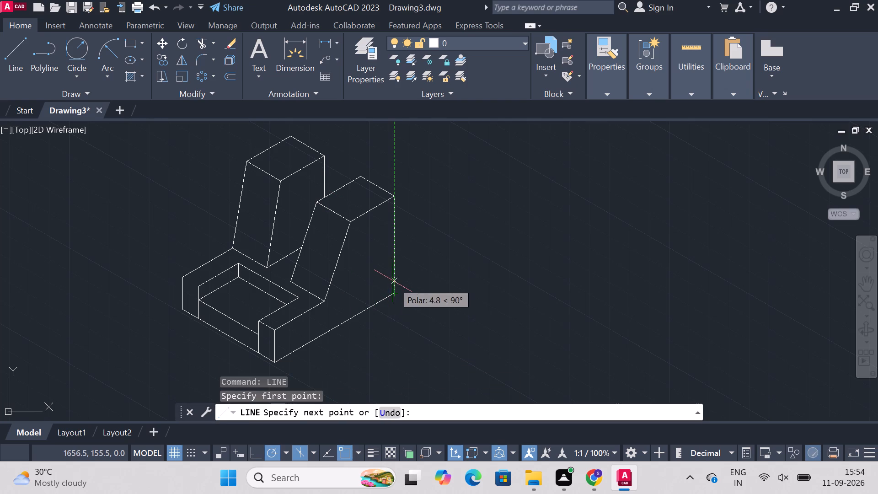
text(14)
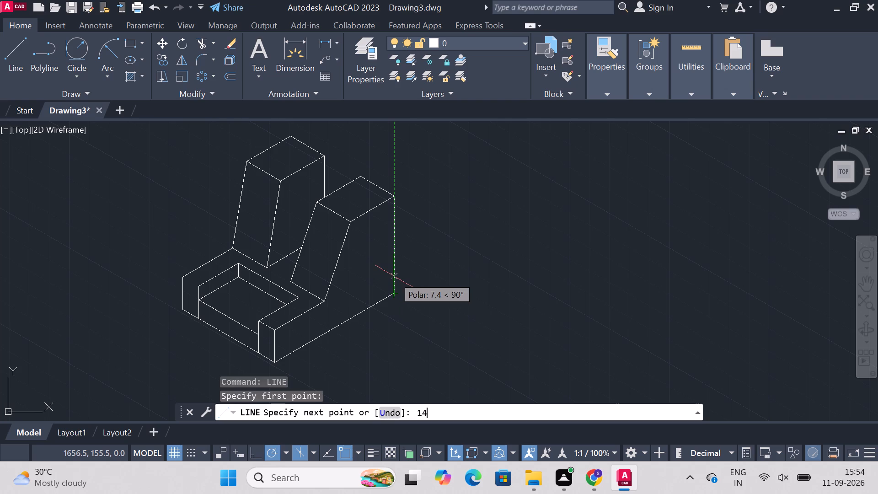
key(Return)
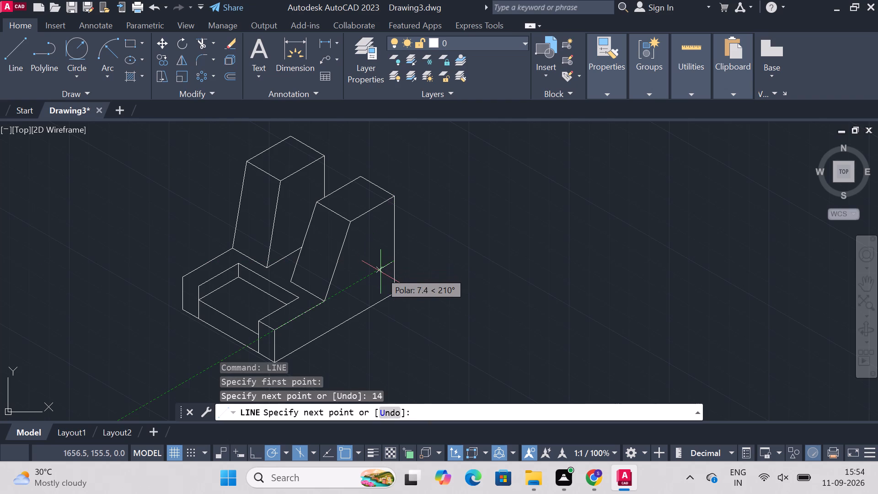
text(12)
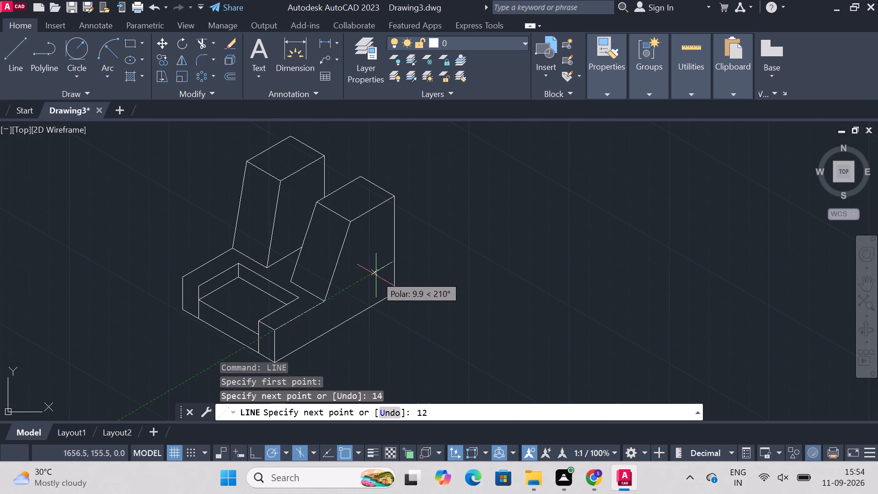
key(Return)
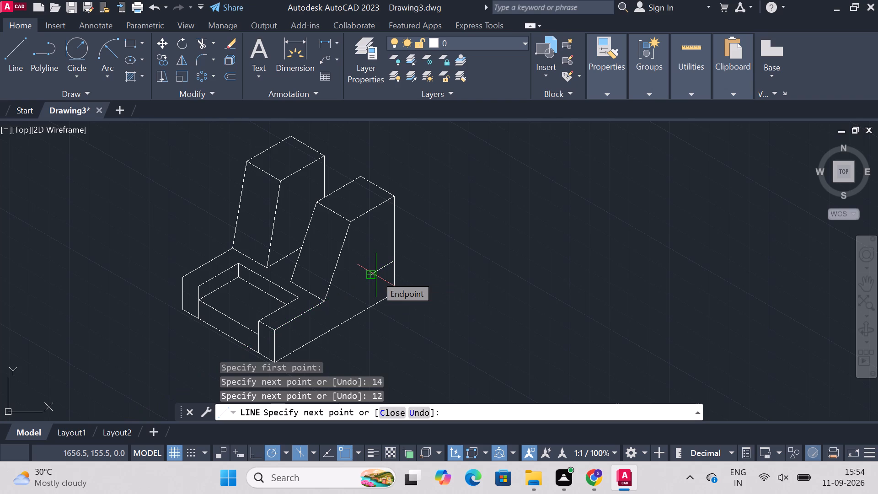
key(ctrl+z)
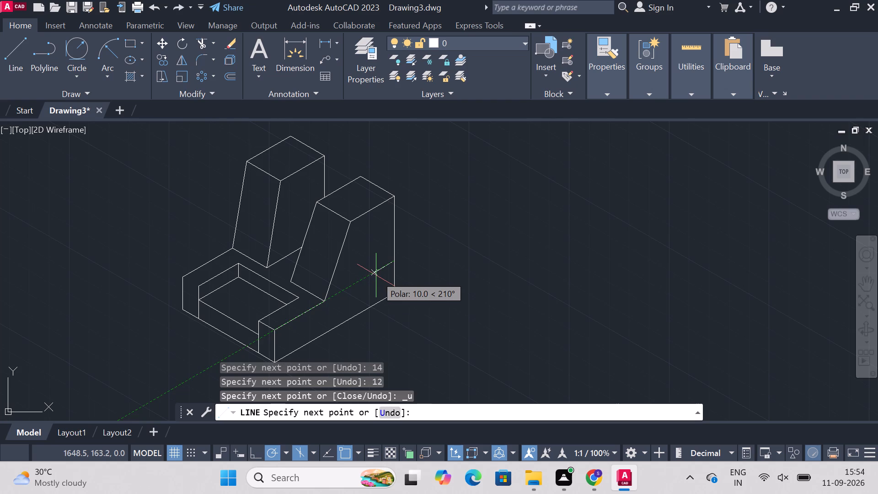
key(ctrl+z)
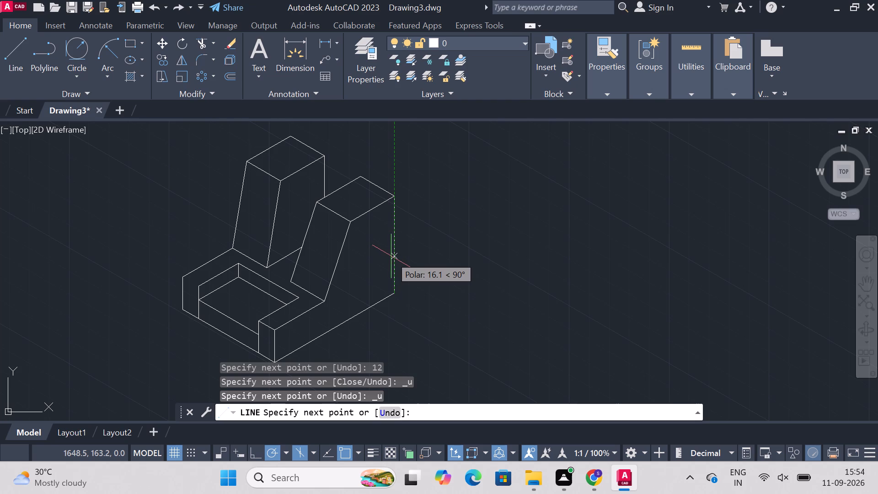
Draw construction segments from that lower corner, 24 units vertically up the edge and 12 units at 210° into the second upright's side face.
text(24)
key(Return)
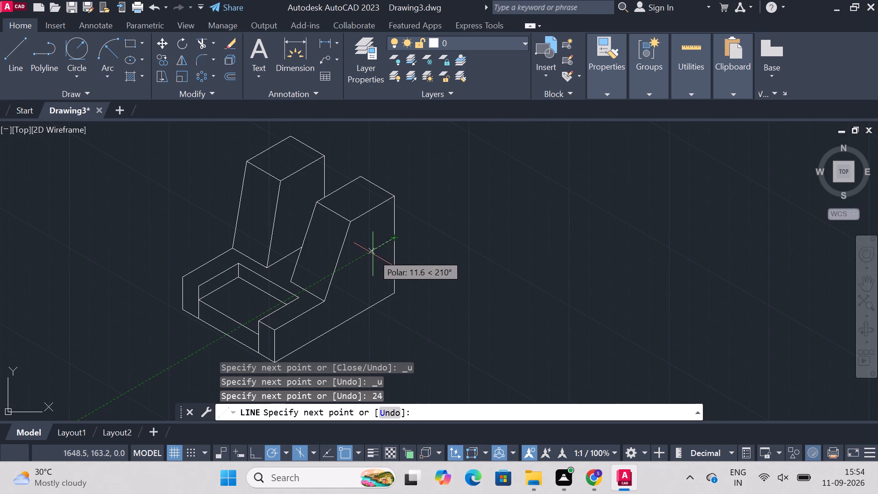
text(12)
key(Return)
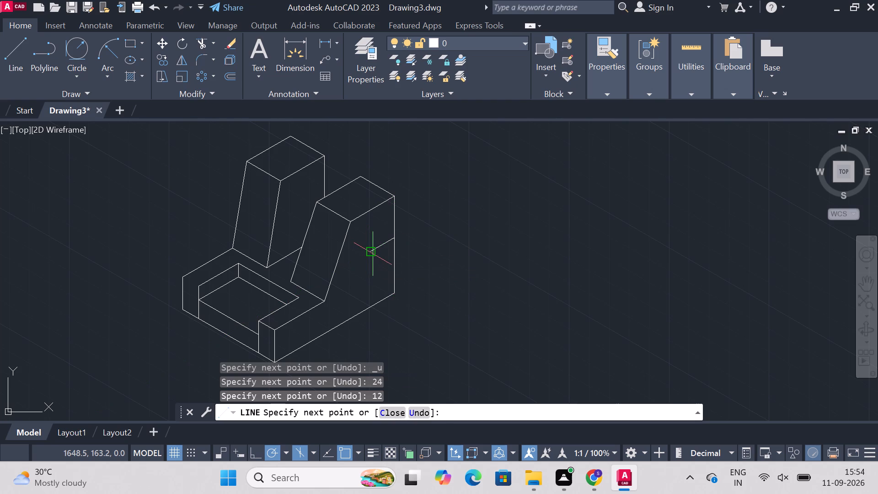
key(Escape)
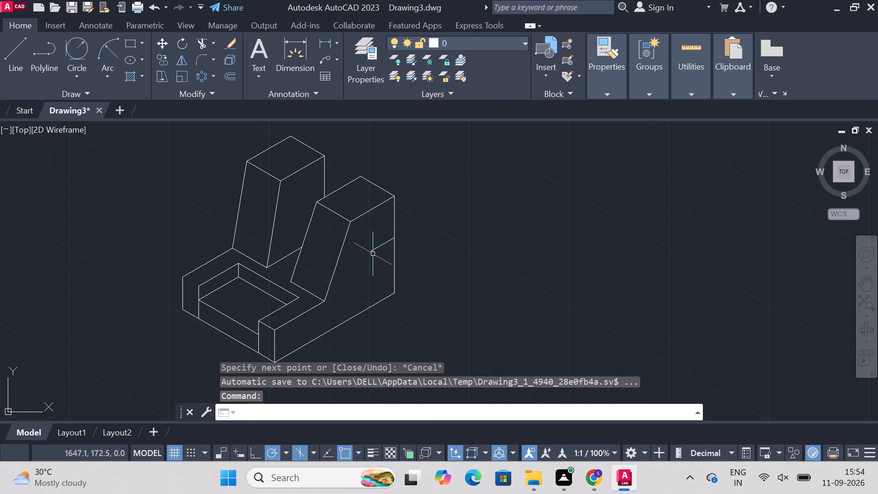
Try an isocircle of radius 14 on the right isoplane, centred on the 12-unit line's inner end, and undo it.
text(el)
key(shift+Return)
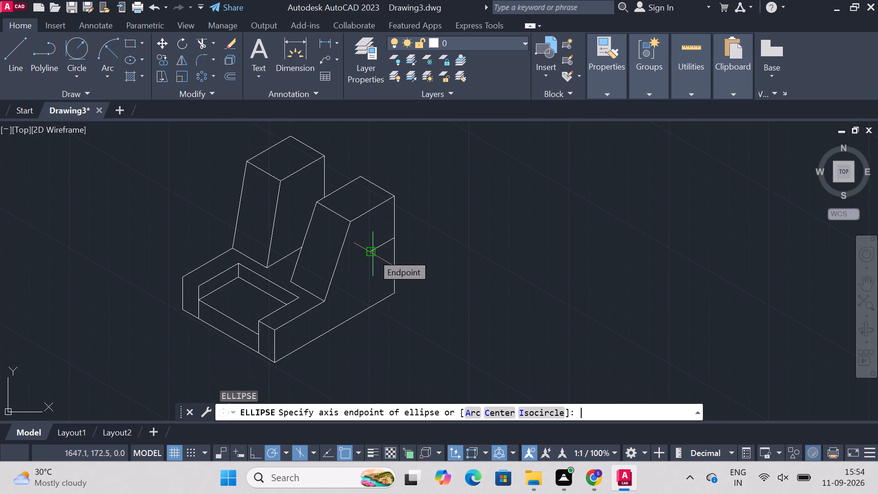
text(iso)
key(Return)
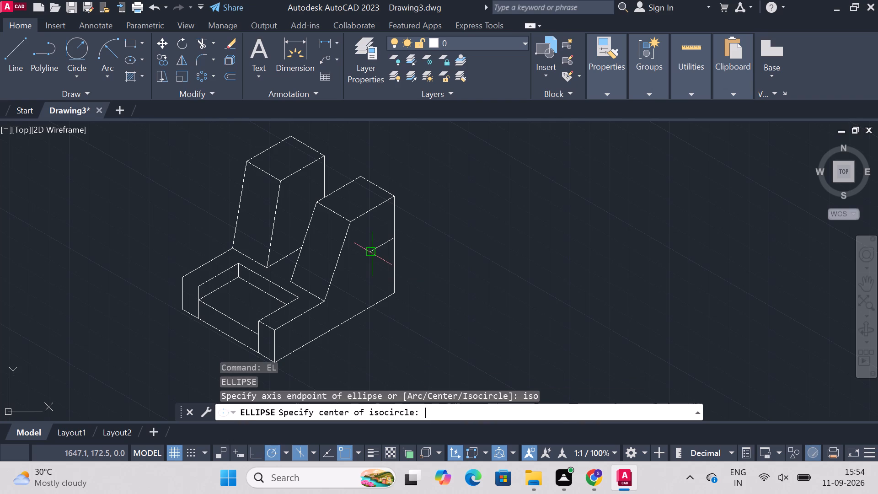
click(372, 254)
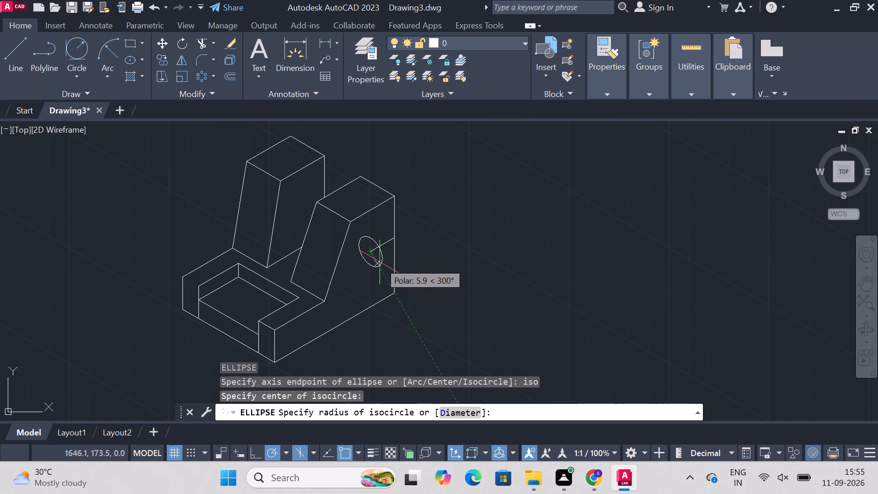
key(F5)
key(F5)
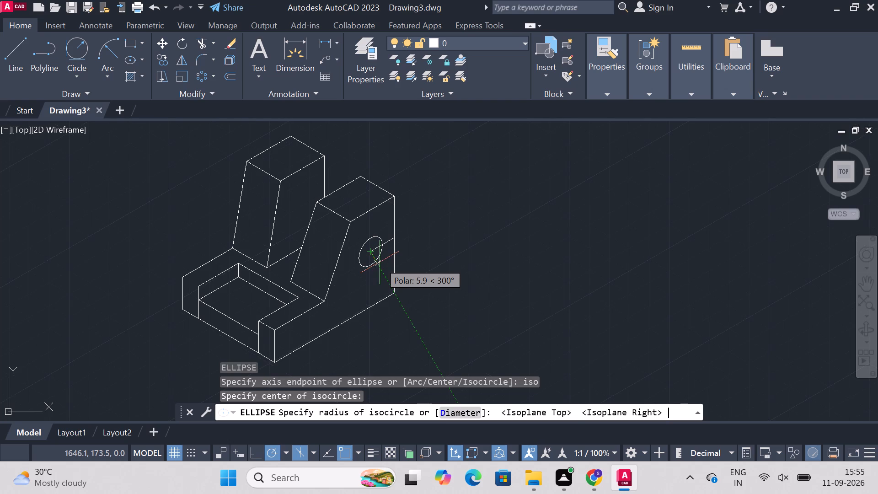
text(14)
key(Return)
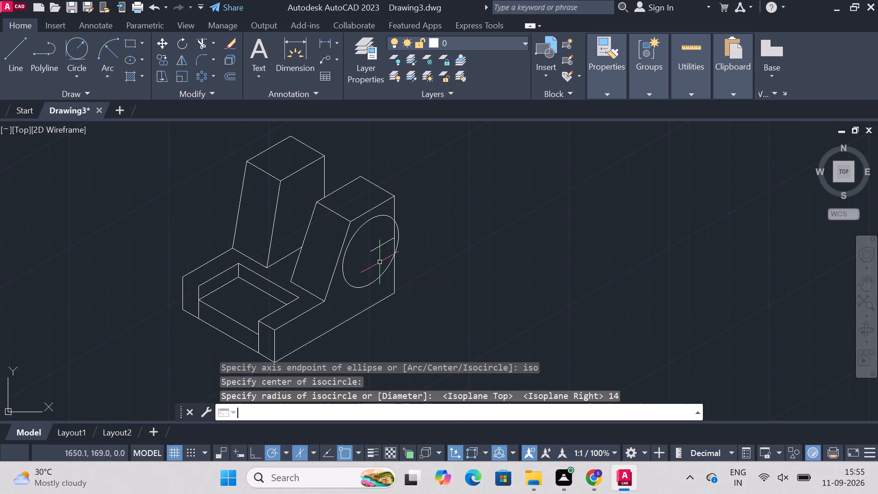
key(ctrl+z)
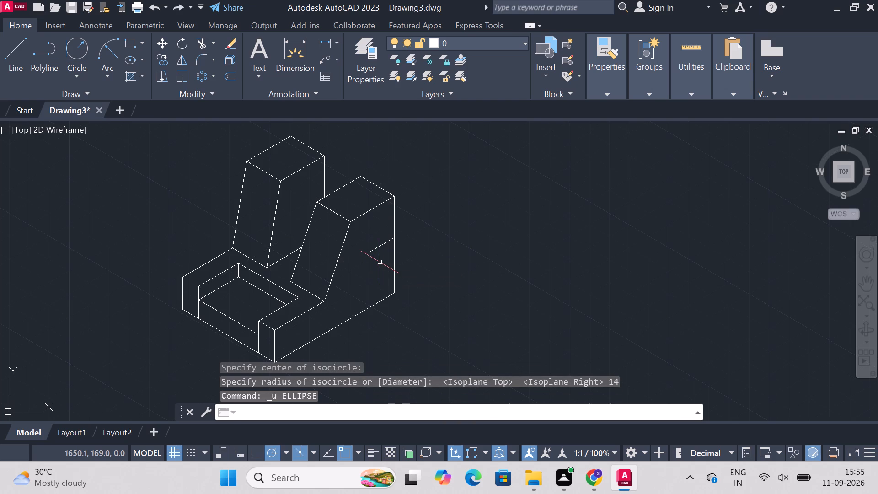
Draw an isocircle of radius 7 on the right isoplane, centred on the inner end of the 12-unit construction line.
text(el)
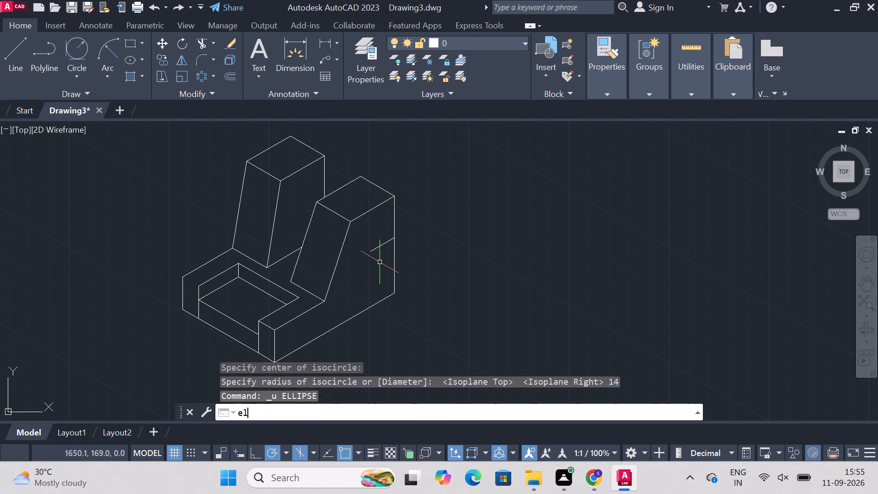
key(Return)
key(i)
text(so)
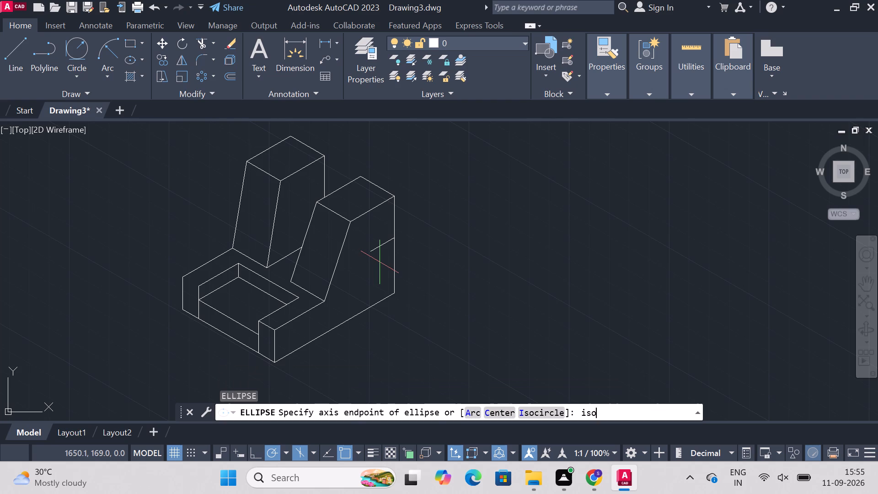
key(Return)
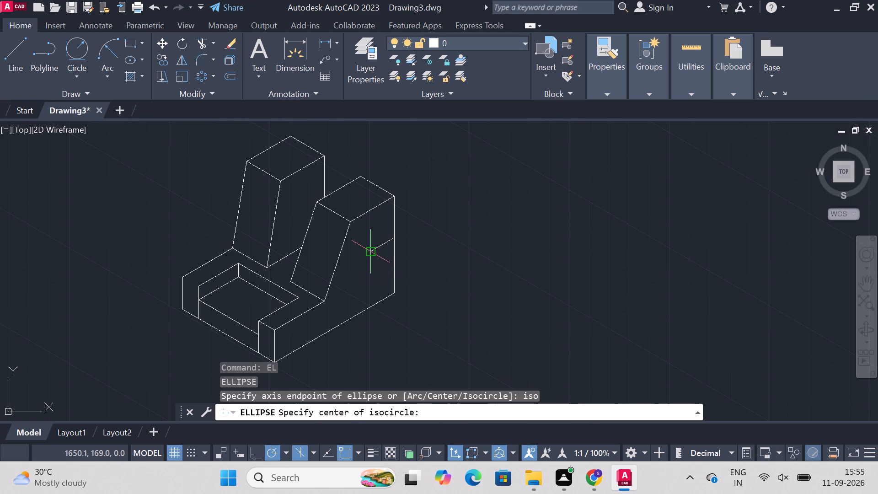
click(372, 253)
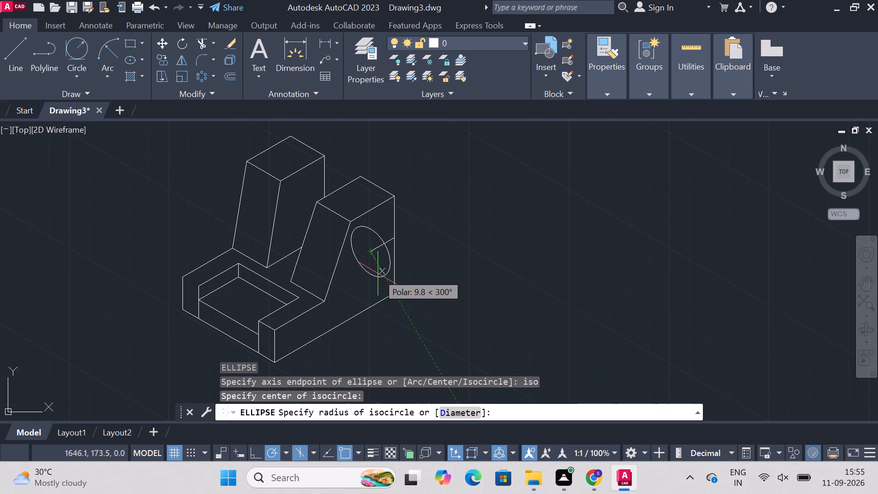
key(F5)
key(F5)
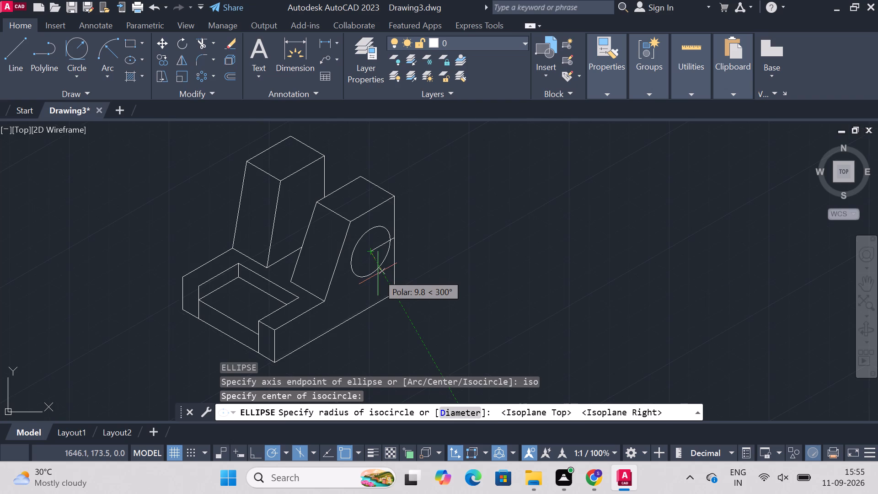
key(7)
key(Return)
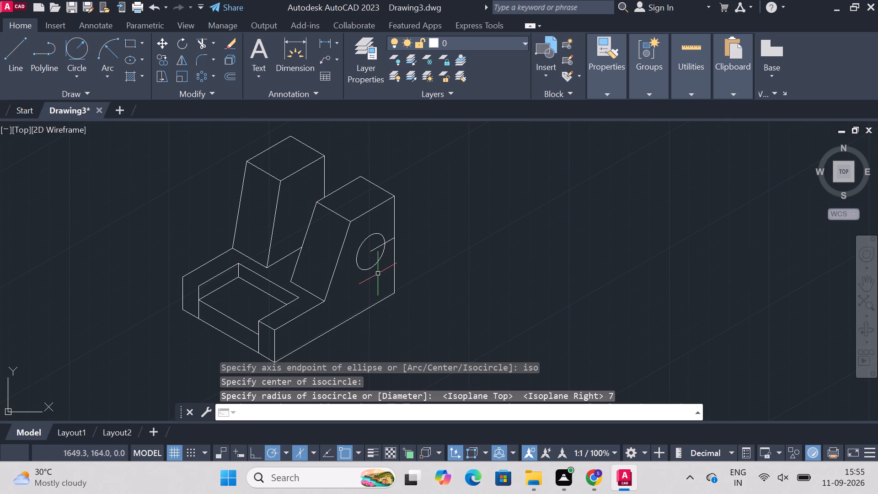
Delete the 12-unit construction line running from the upright's vertical edge to the isocircle's centre.
click(376, 250)
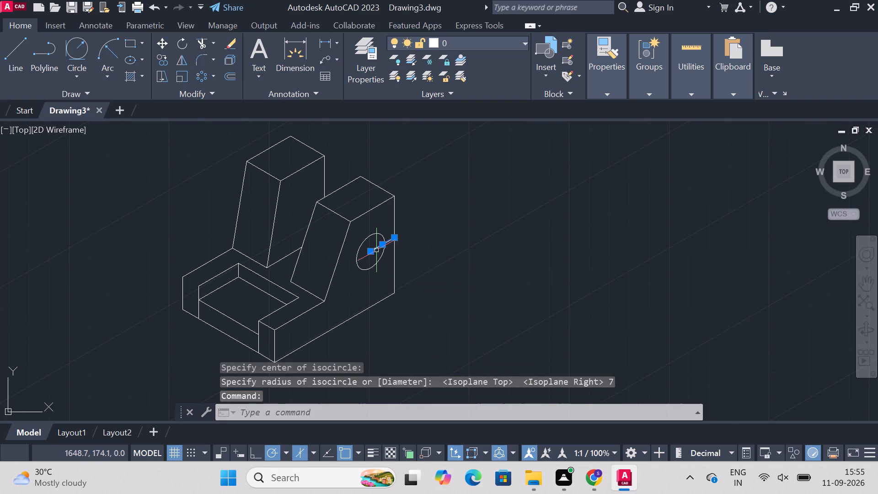
key(Delete)
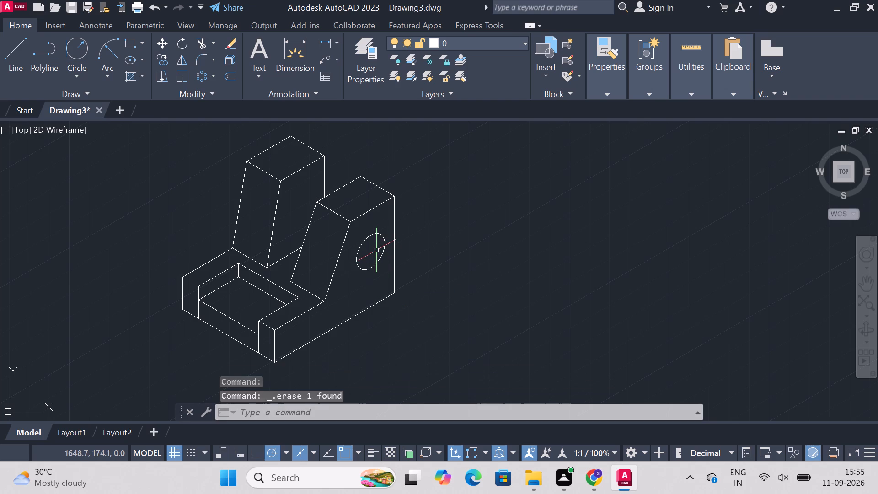
Draw two connected construction segments at 150° from the isocircle's centre towards the first upright, 17 and 18 units long.
text(line)
key(Return)
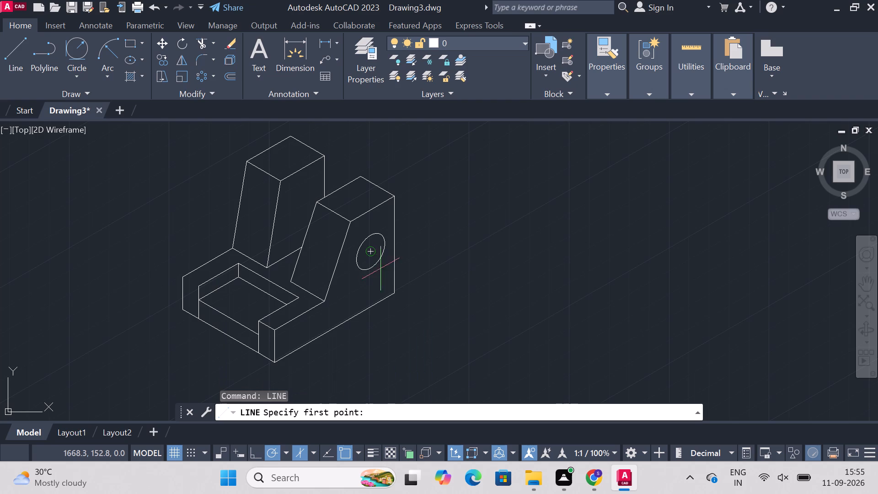
click(371, 250)
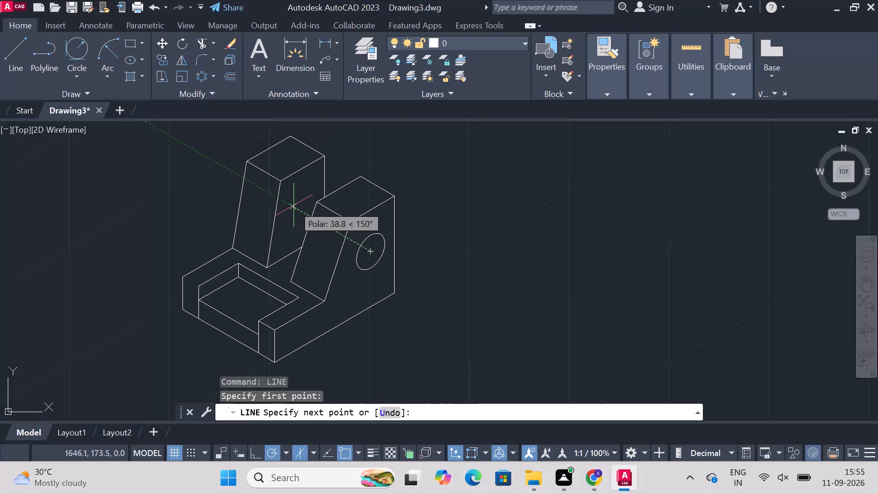
key(1)
key(7)
key(Return)
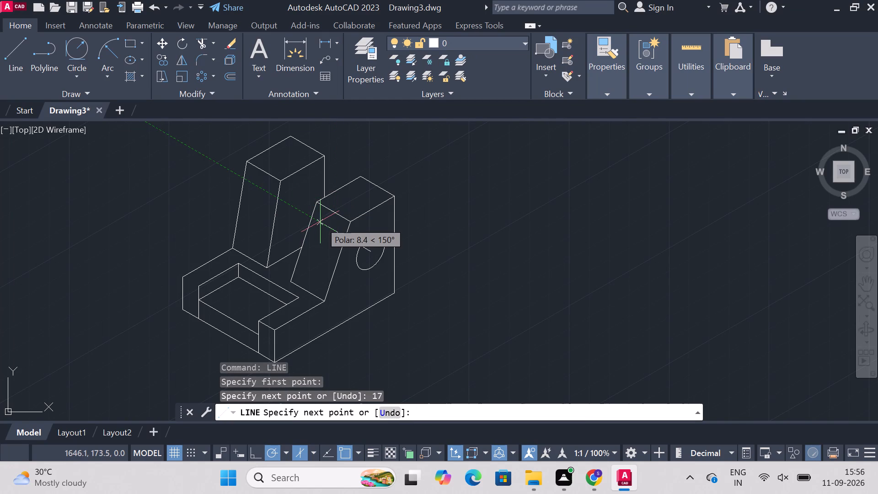
text(18)
key(Return)
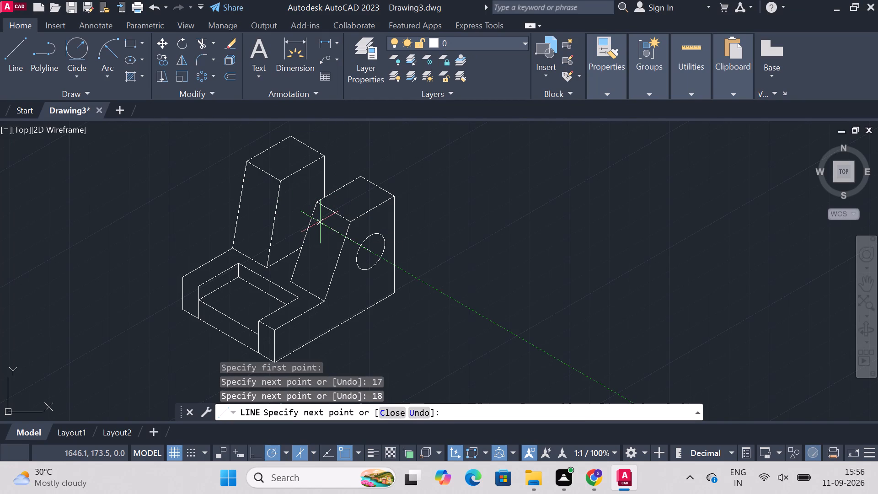
key(Escape)
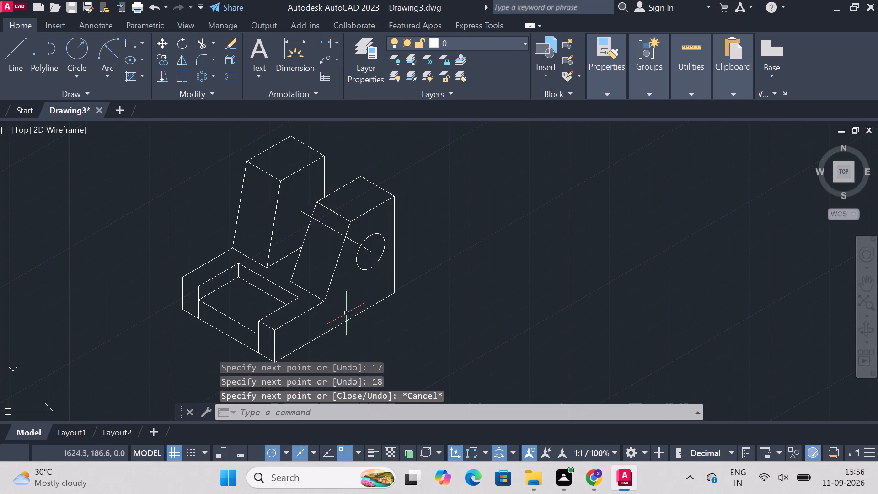
key(Escape)
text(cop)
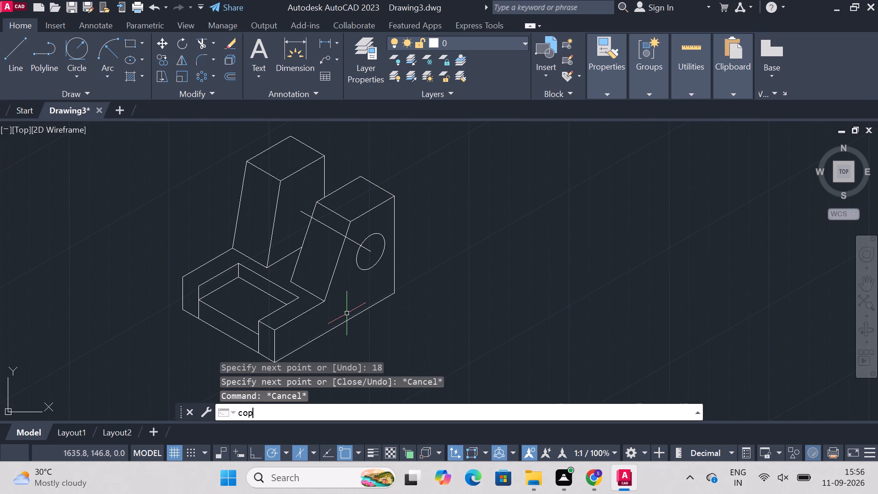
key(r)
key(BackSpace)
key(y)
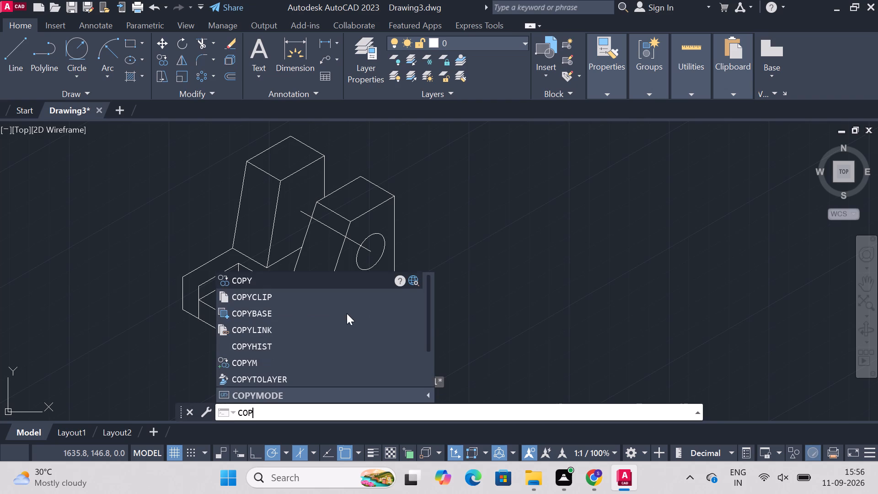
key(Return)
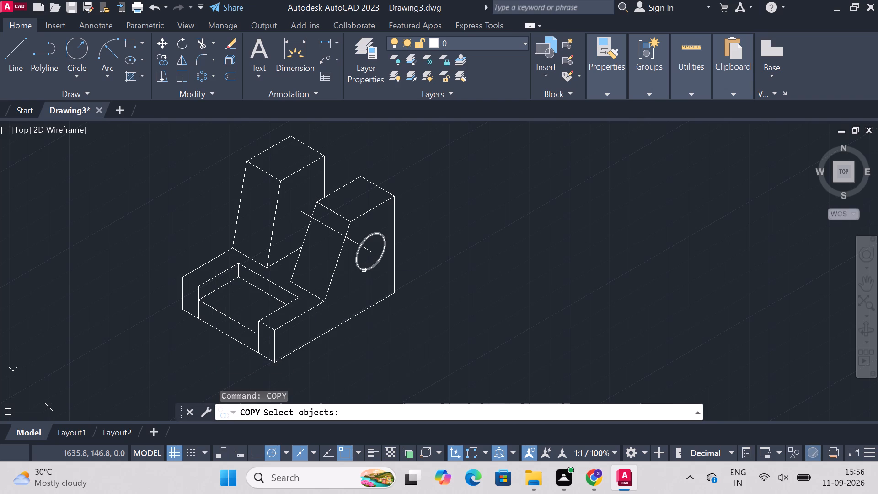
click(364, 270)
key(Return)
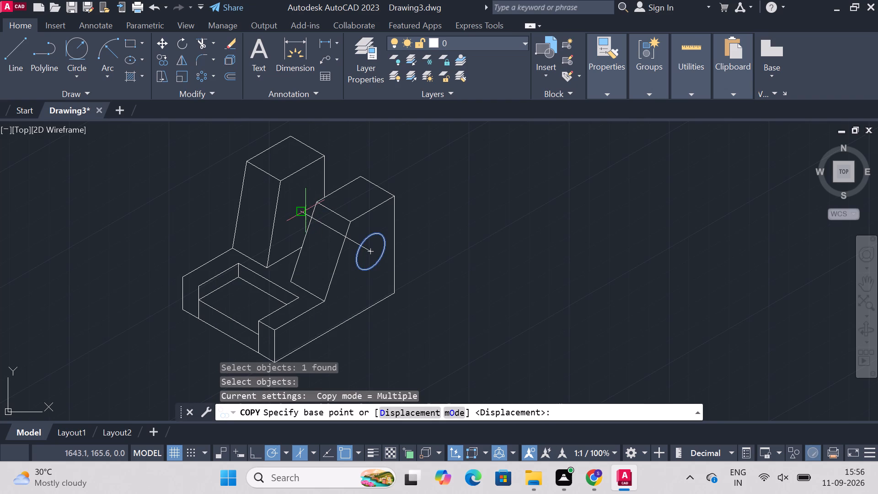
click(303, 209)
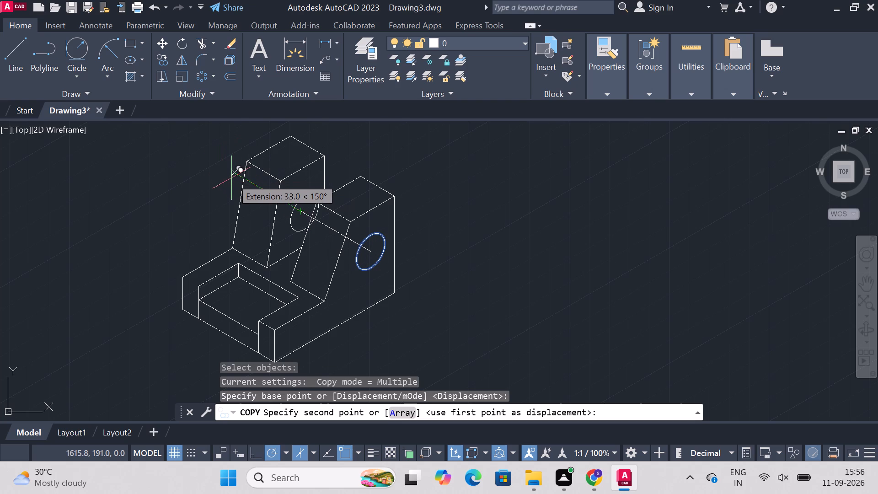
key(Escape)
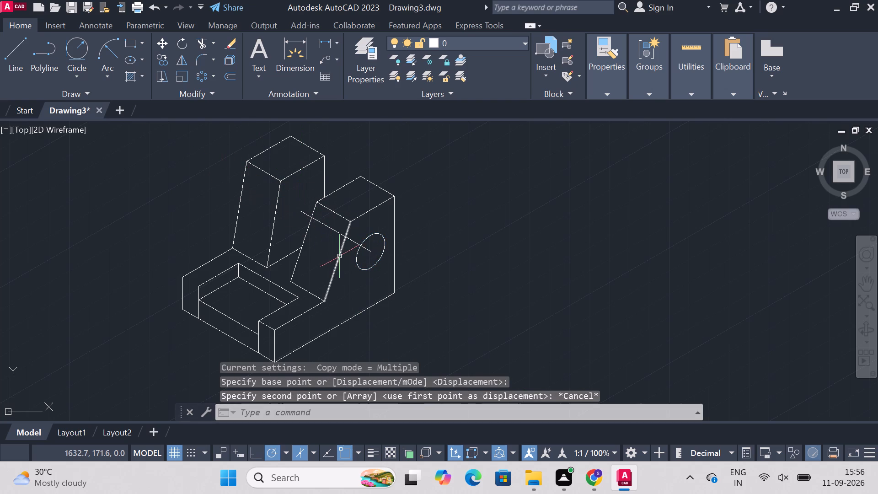
Copy the isocircle from its centre to the far end of the construction line on the first upright's face.
text(copy)
key(Return)
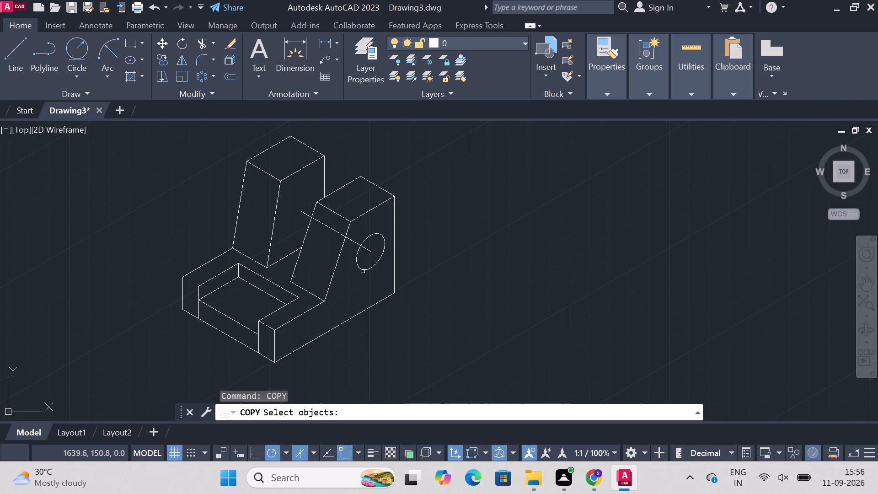
click(363, 271)
key(Return)
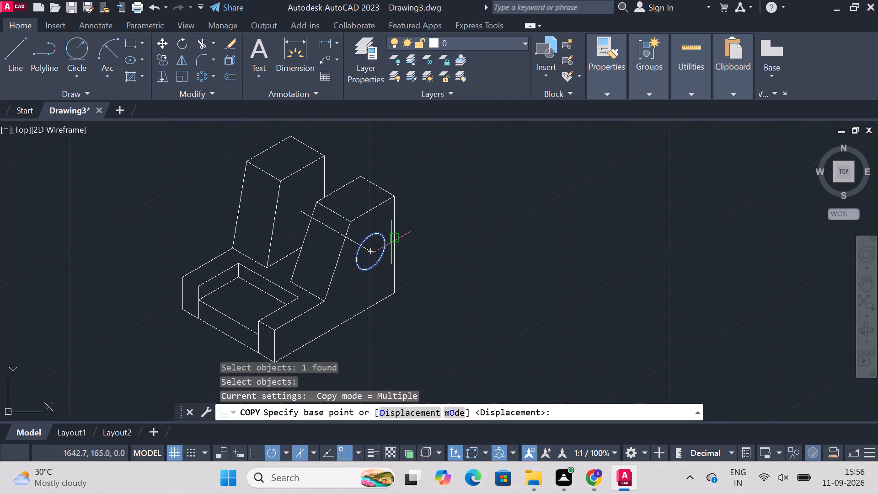
click(369, 252)
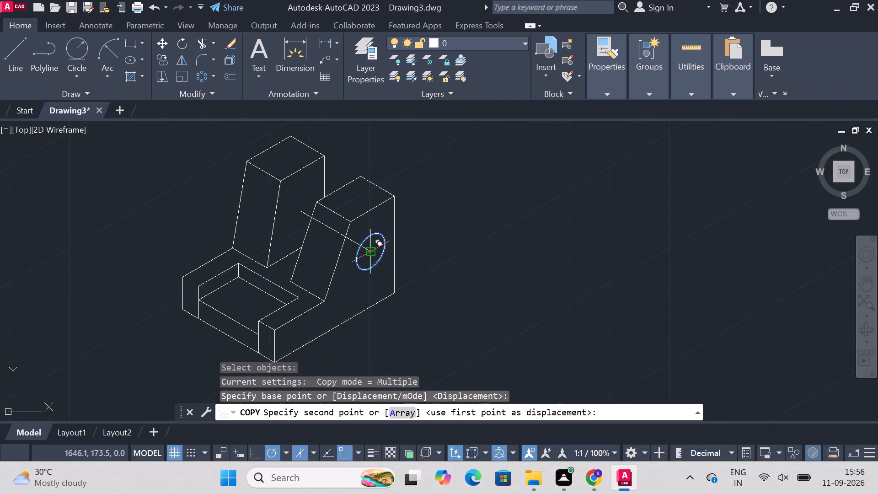
click(295, 209)
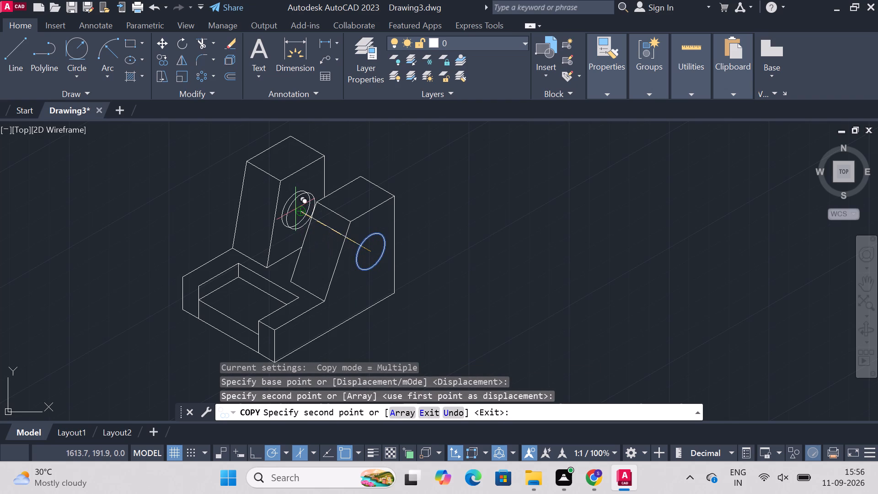
key(ctrl+z)
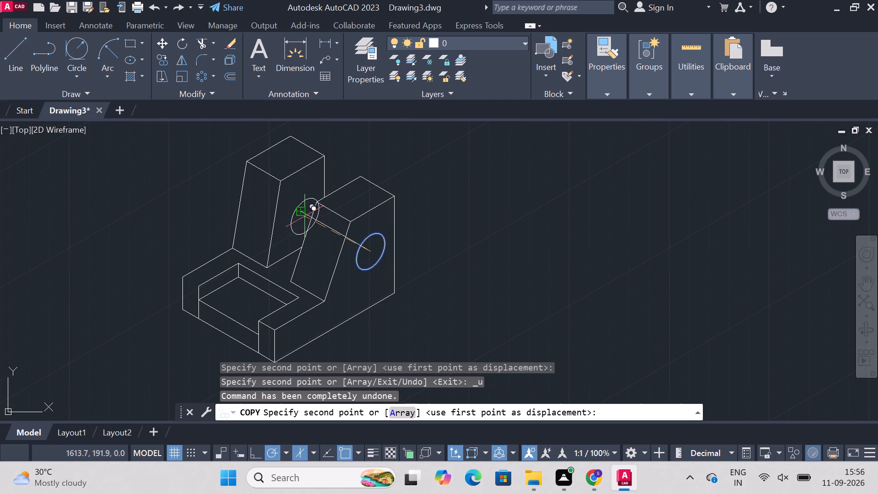
click(300, 214)
key(Escape)
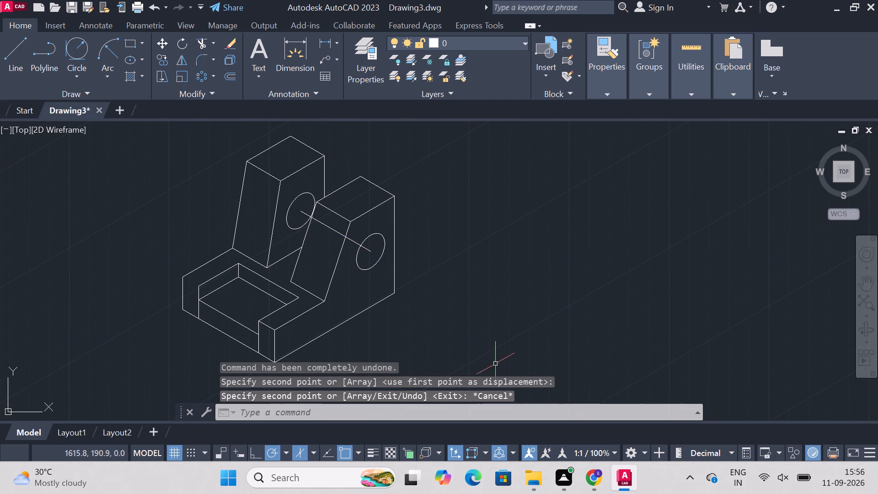
Trim away all pieces of the construction line running between the centres of the two uprights' isocircles.
text(trim)
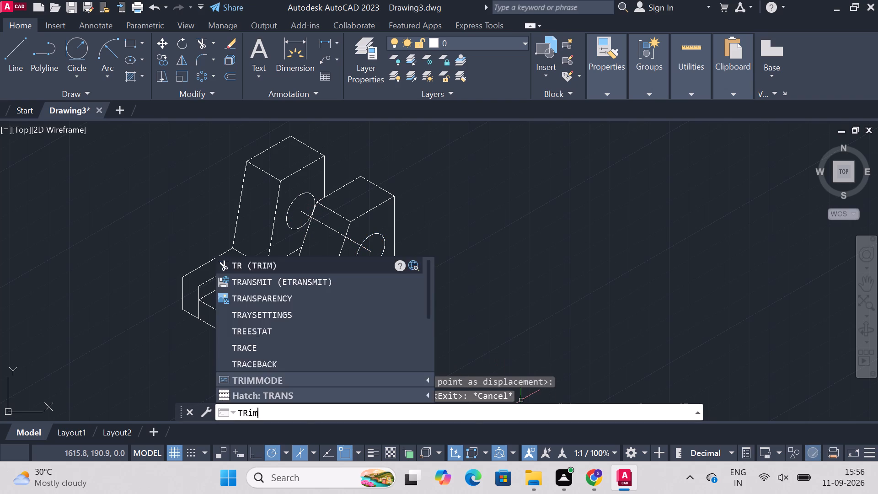
key(Return)
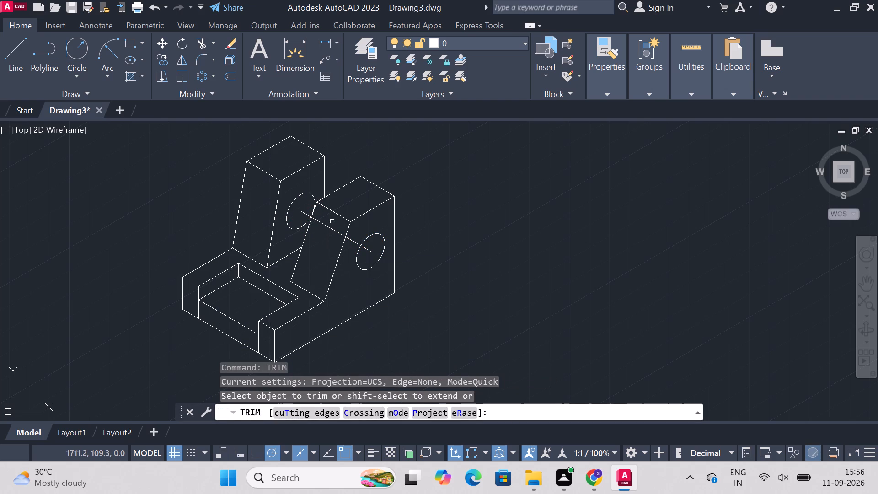
click(327, 229)
click(337, 233)
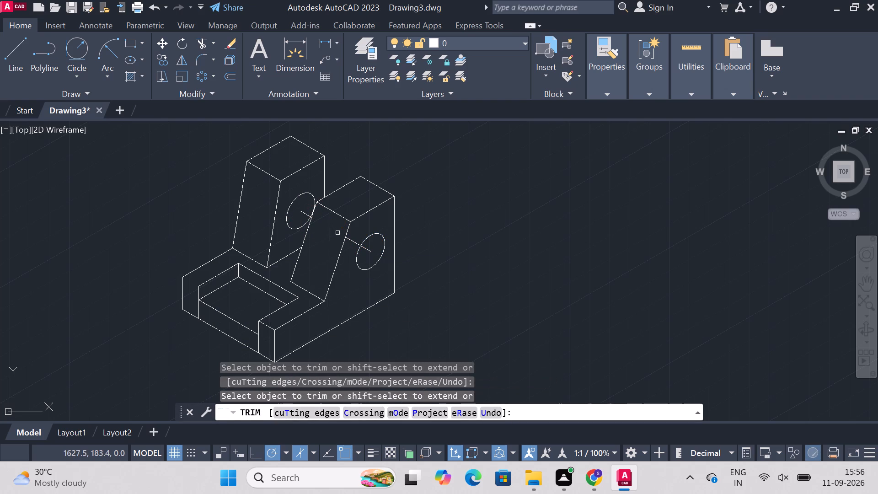
click(355, 244)
double_click(365, 249)
click(306, 213)
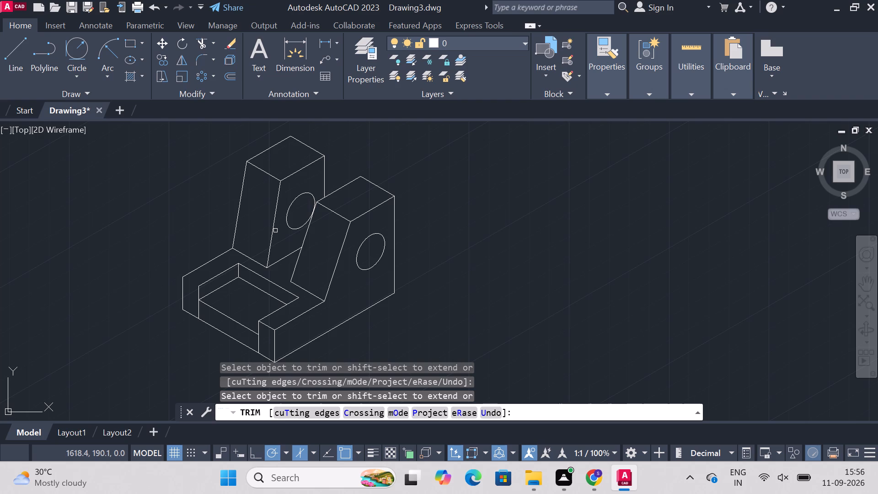
text(lin)
key(Escape)
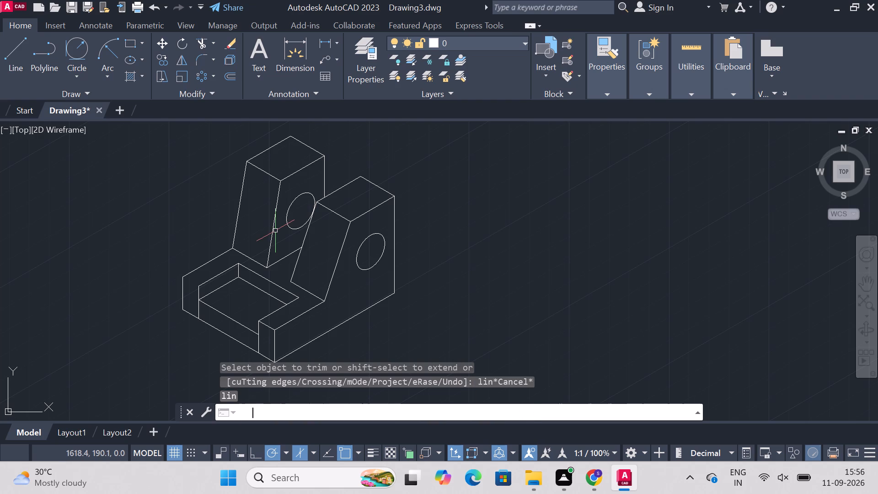
Trim the surplus line piece on the second upright's outer vertical edge.
text(trim)
key(Return)
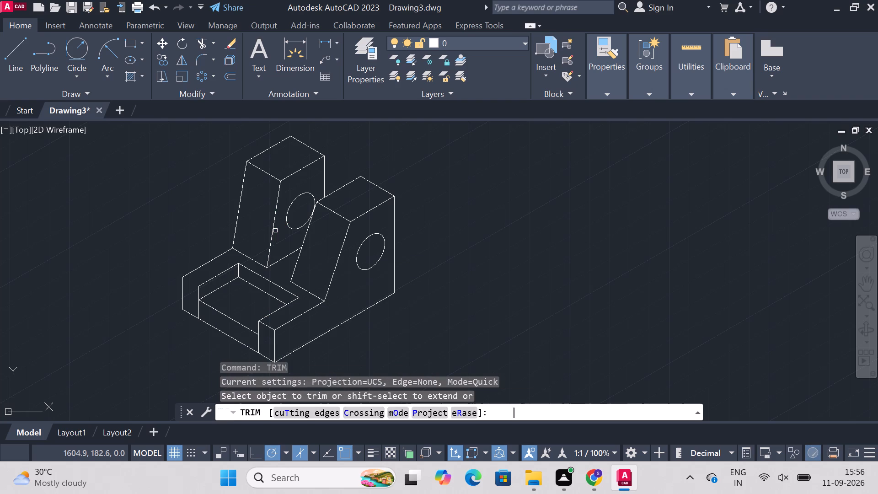
click(394, 273)
key(Escape)
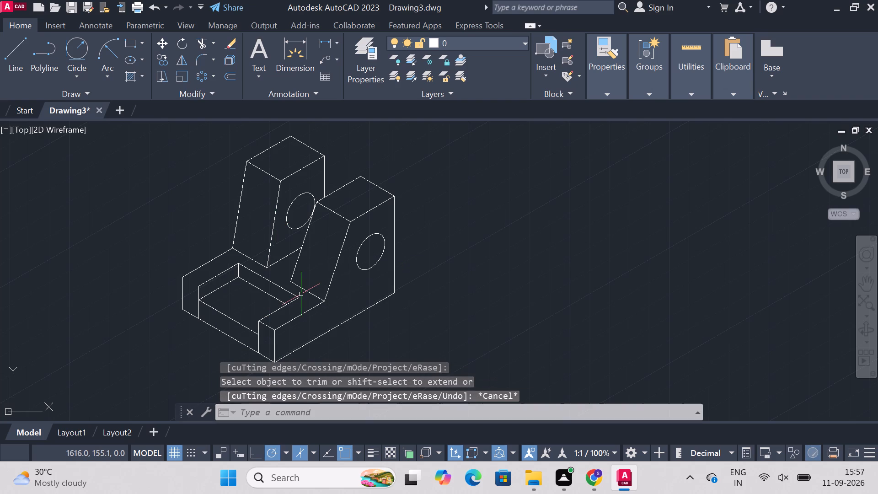
Draw construction segments from the recess floor's front corner, 15 units at 150° and 8 units at 30°.
text(line)
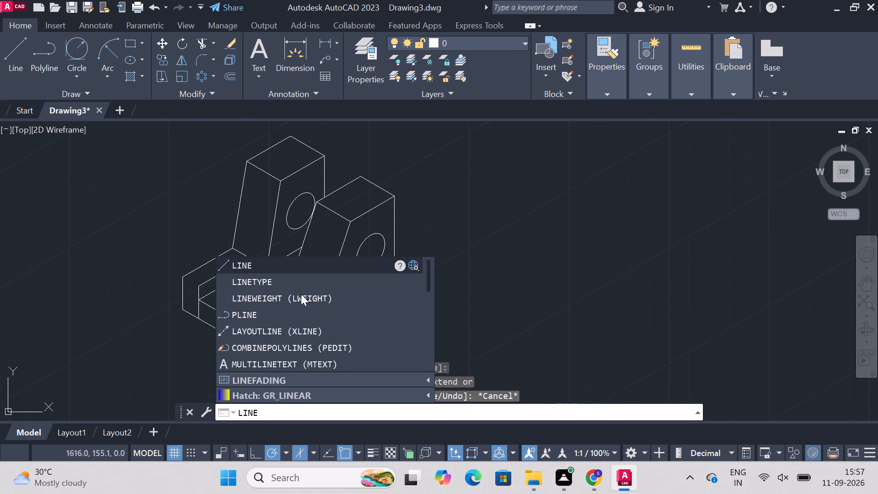
key(Return)
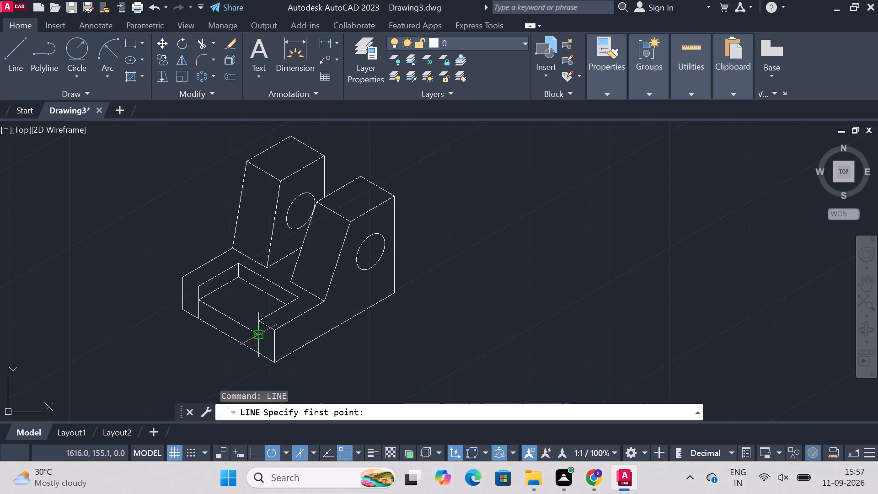
click(257, 333)
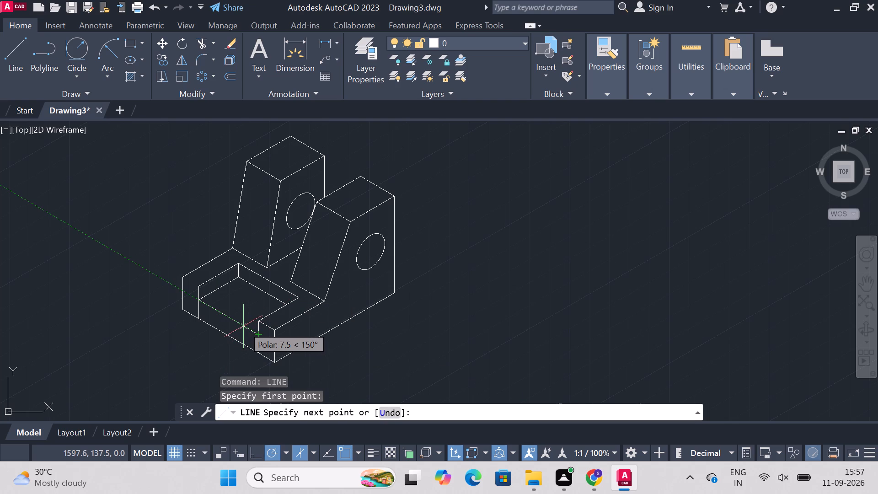
text(15)
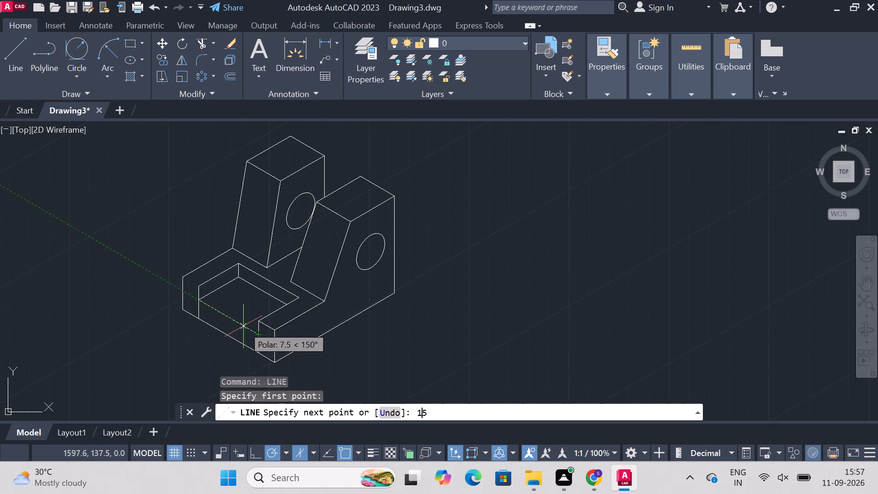
key(Return)
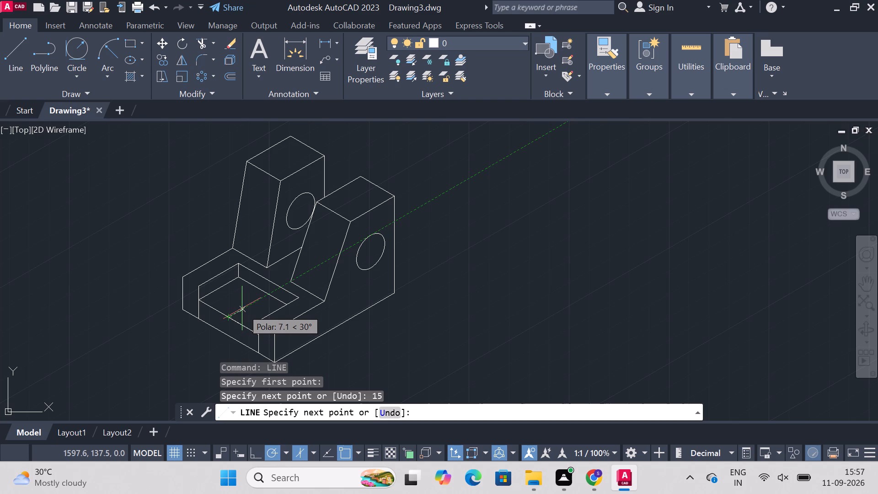
key(8)
key(Return)
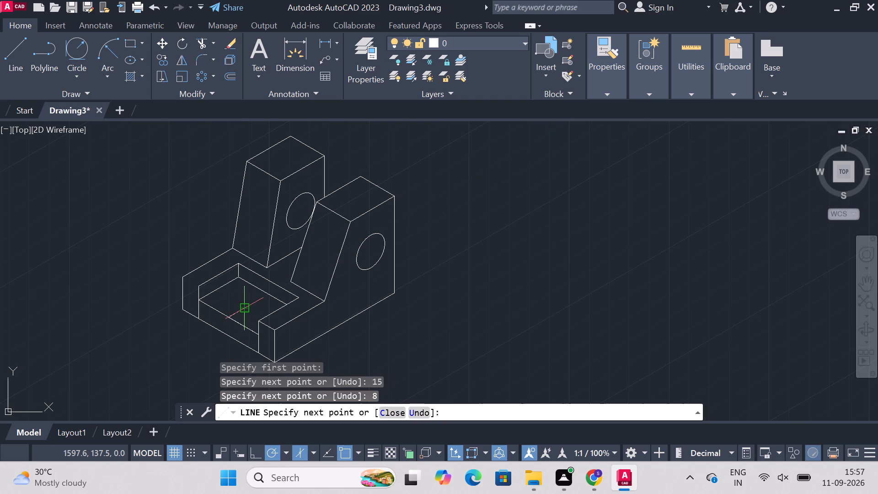
key(Escape)
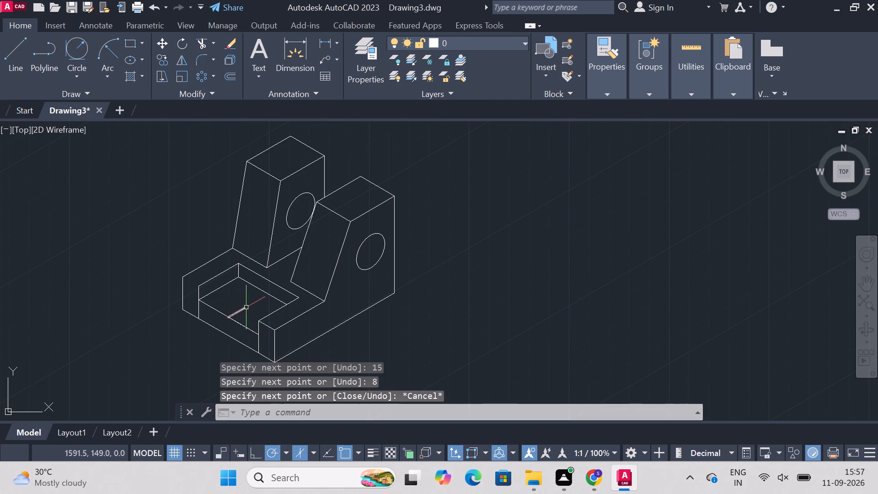
Draw an isocircle of radius 5 on the top isoplane, centred on the inner end of the 8-unit segment.
text(el)
key(Return)
text(iso)
key(Return)
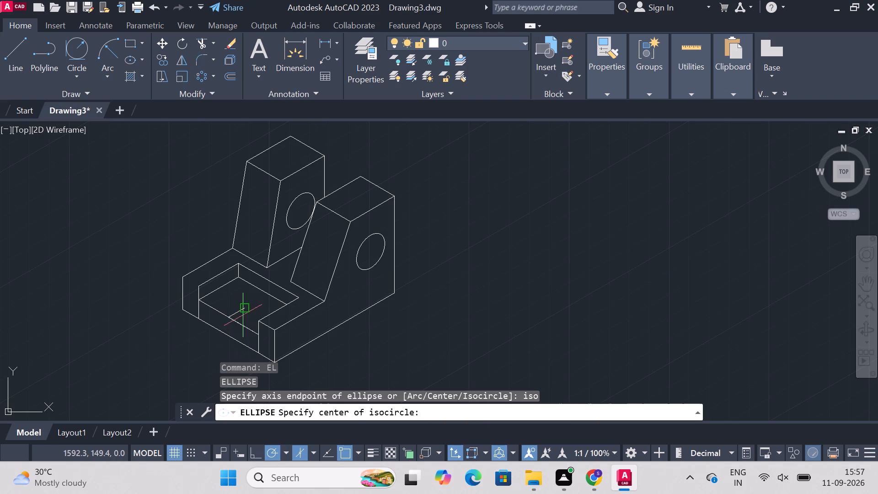
click(242, 310)
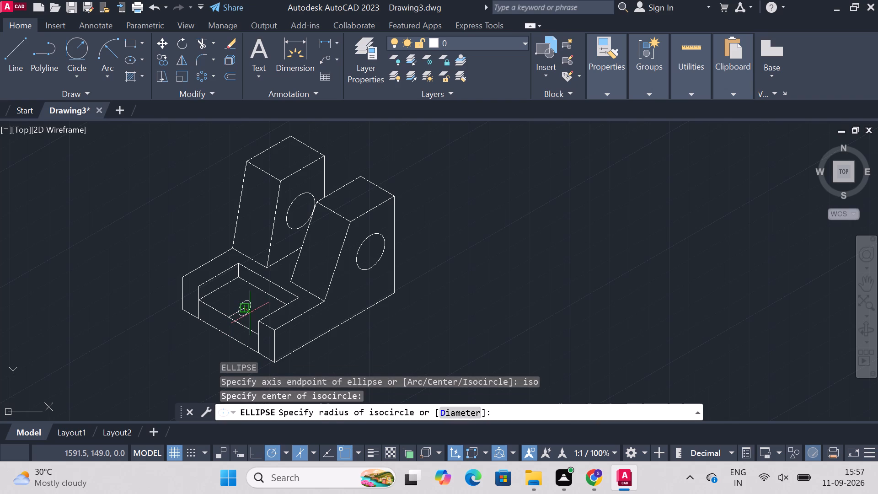
key(F5)
key(F5)
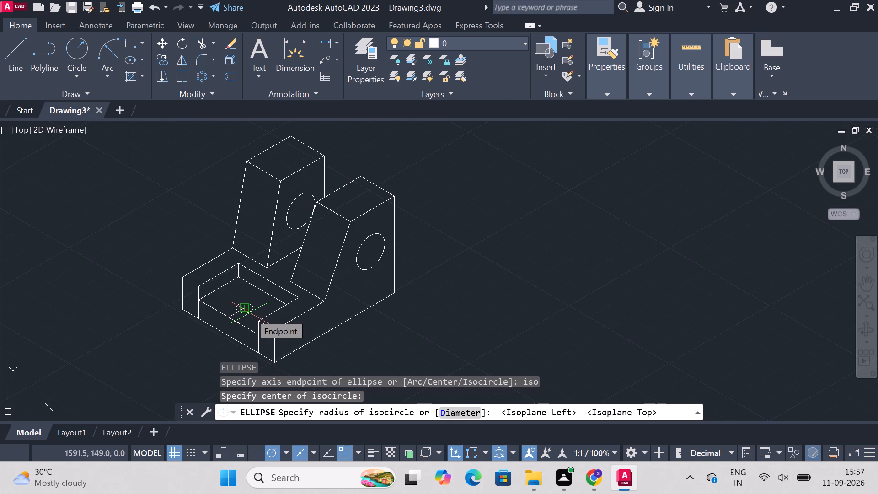
key(5)
key(Return)
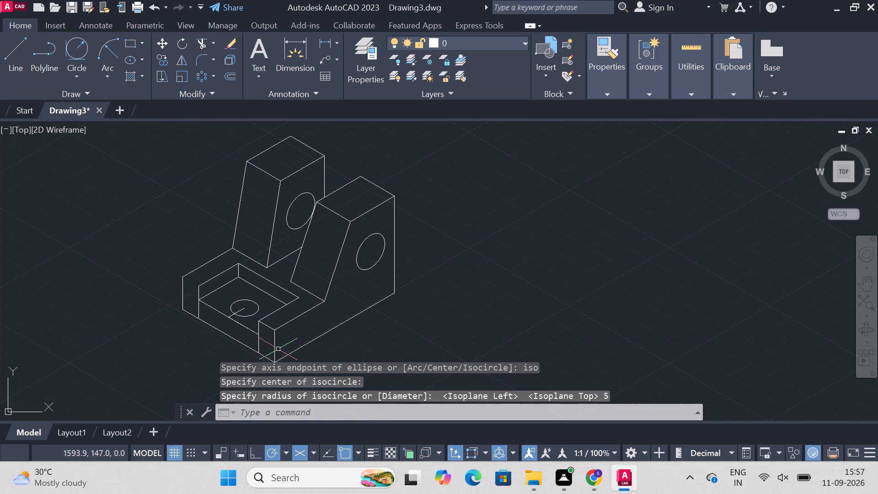
Trim the surplus construction segment lying along the recess floor's front edge.
text(trim)
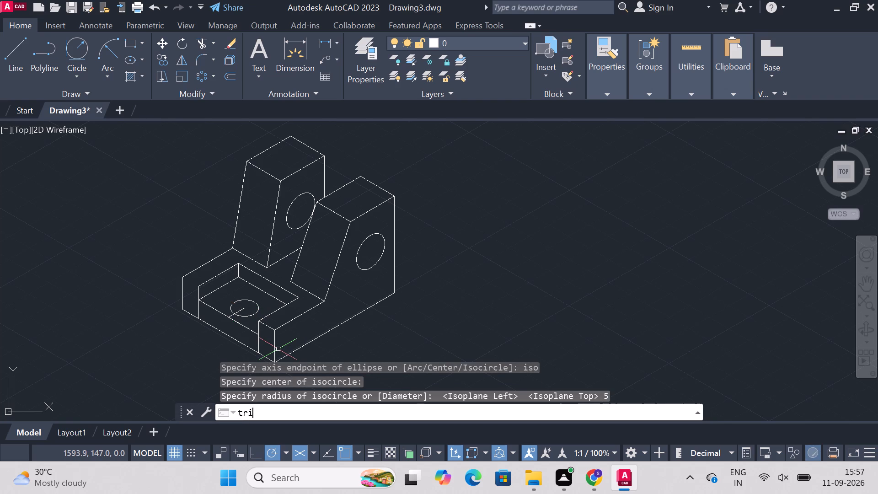
key(Return)
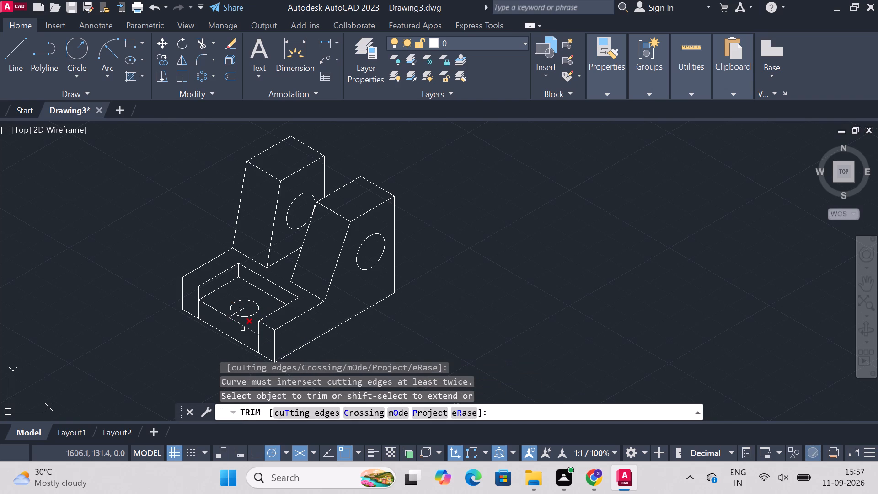
click(244, 328)
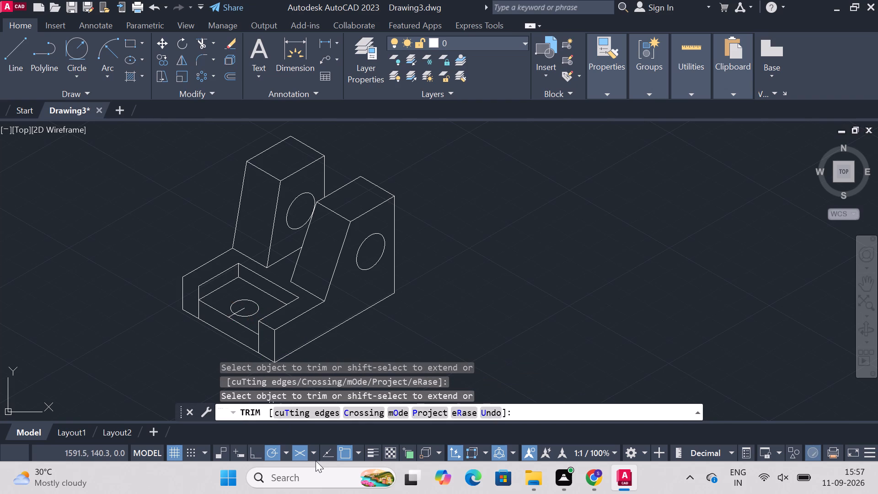
key(Escape)
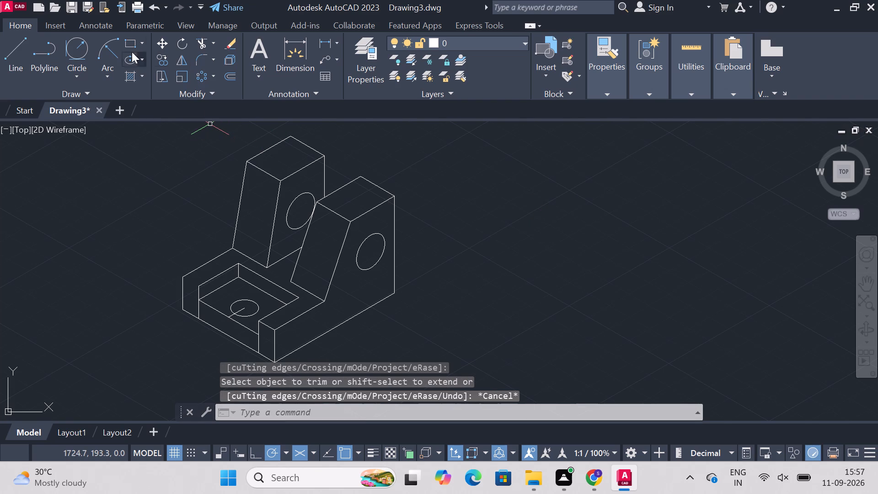
Dimension the base's upper outer edge running from its outer corner to the foot of the first slanted upright.
click(275, 47)
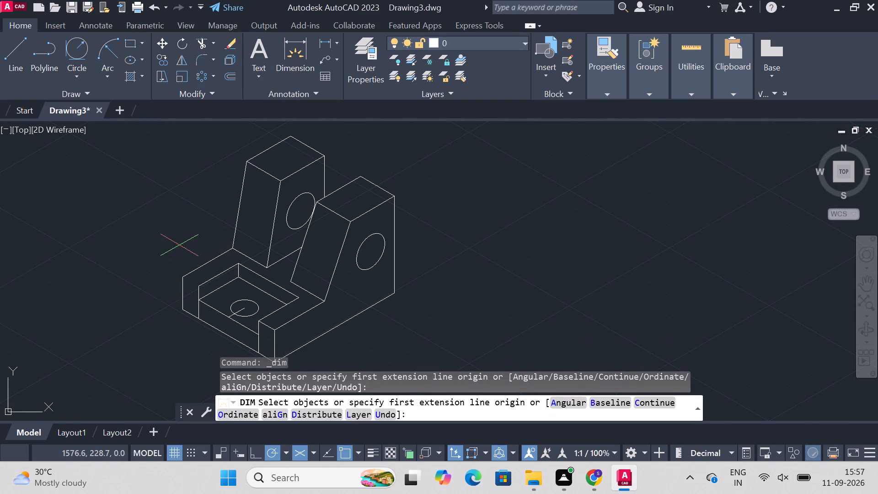
click(196, 265)
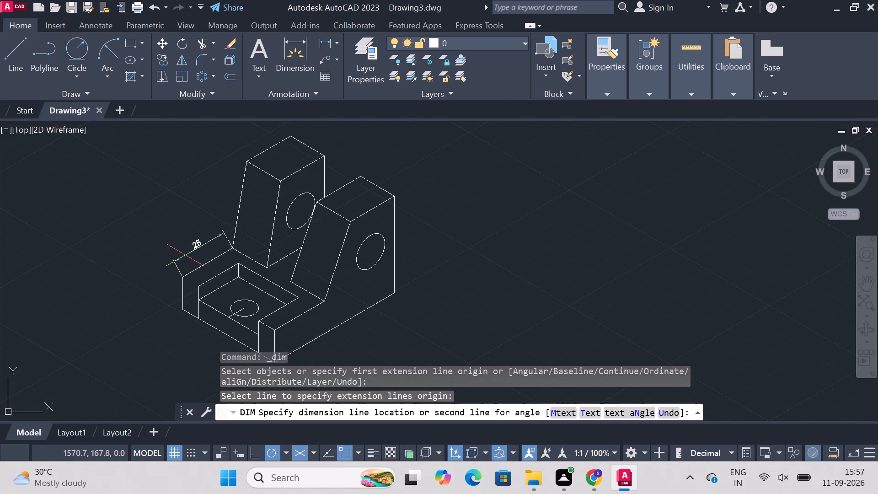
click(185, 257)
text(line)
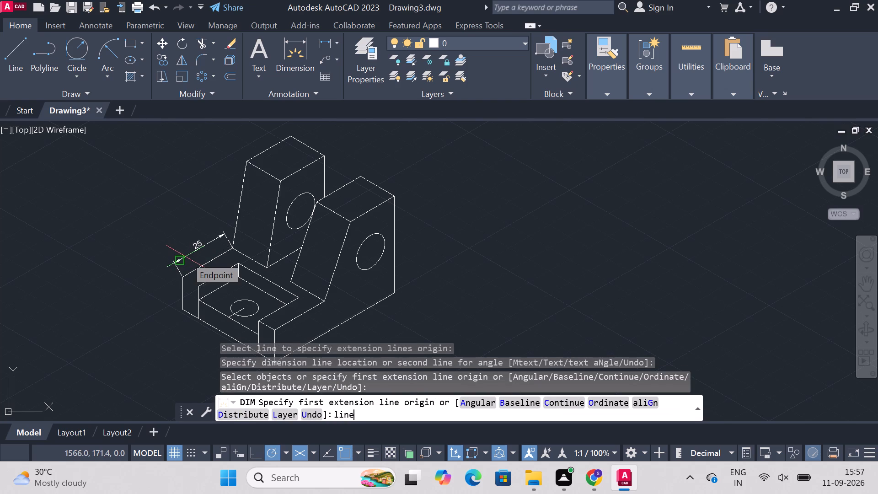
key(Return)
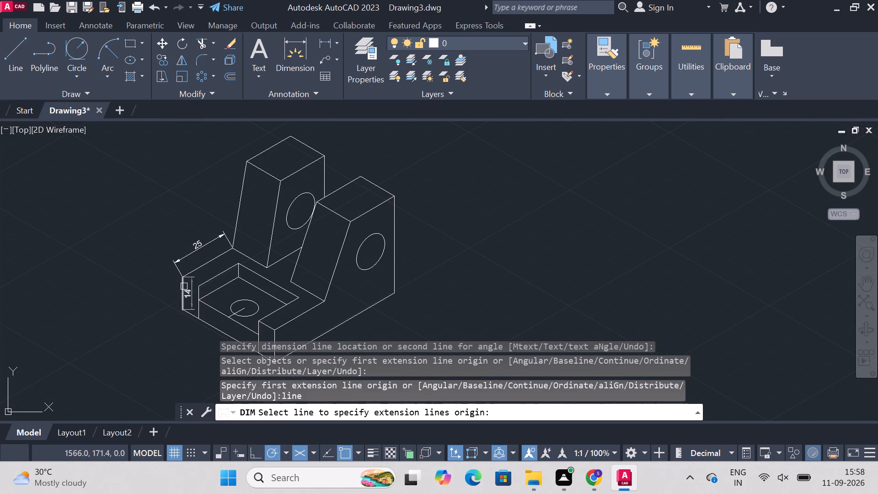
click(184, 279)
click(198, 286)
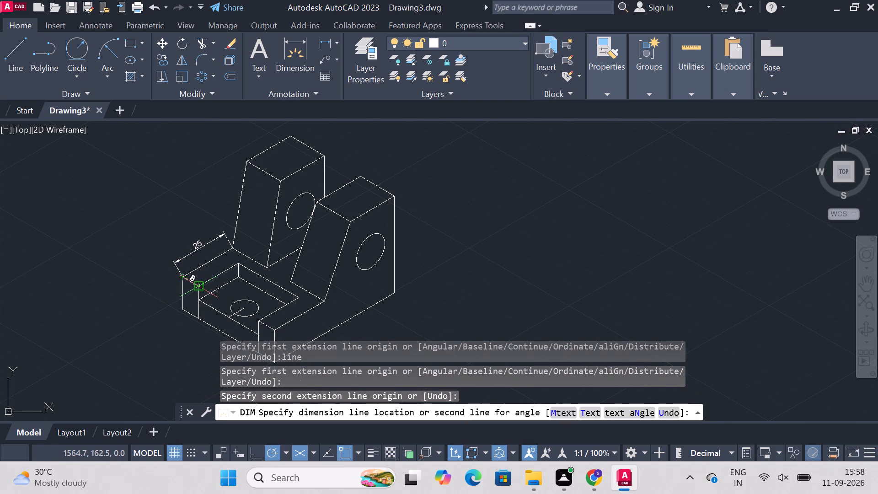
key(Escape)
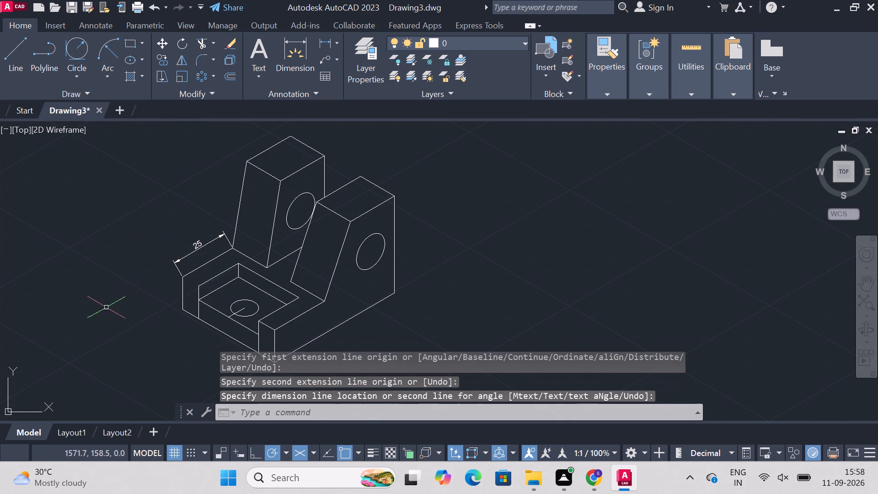
Draw the missing line on the base's top face, from its outer corner to the adjacent front corner of the recess.
text(line)
key(Return)
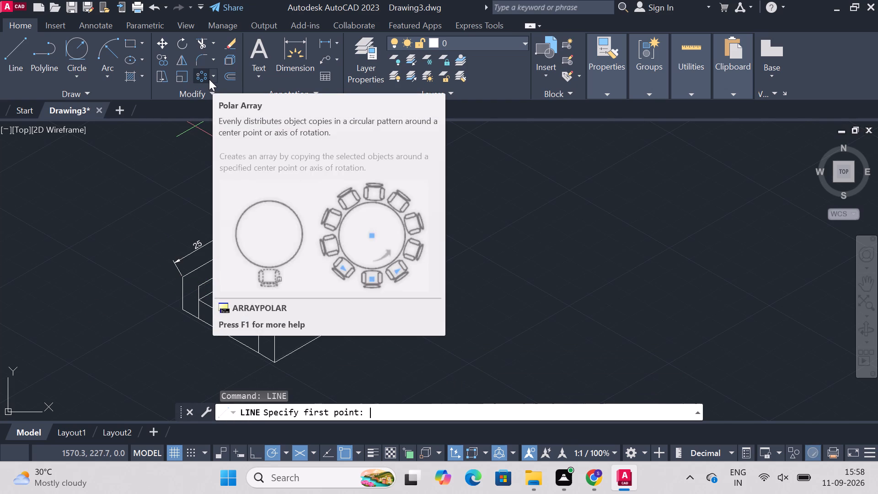
click(180, 279)
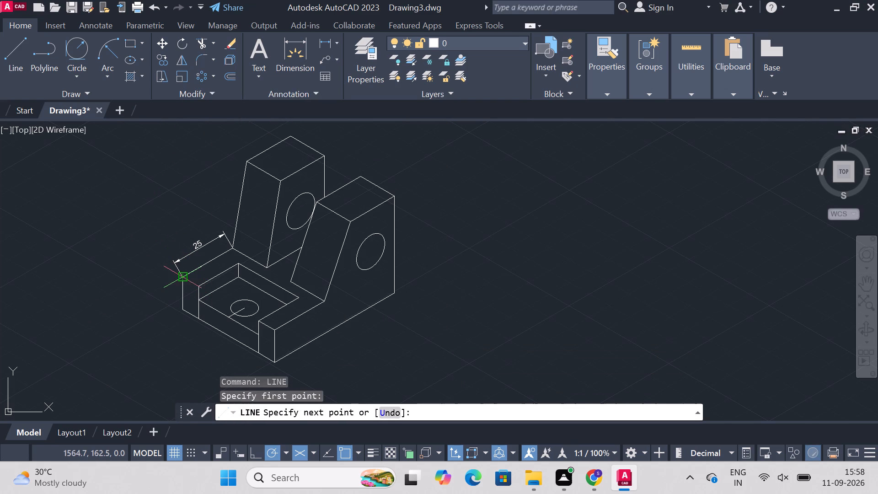
click(198, 283)
key(Escape)
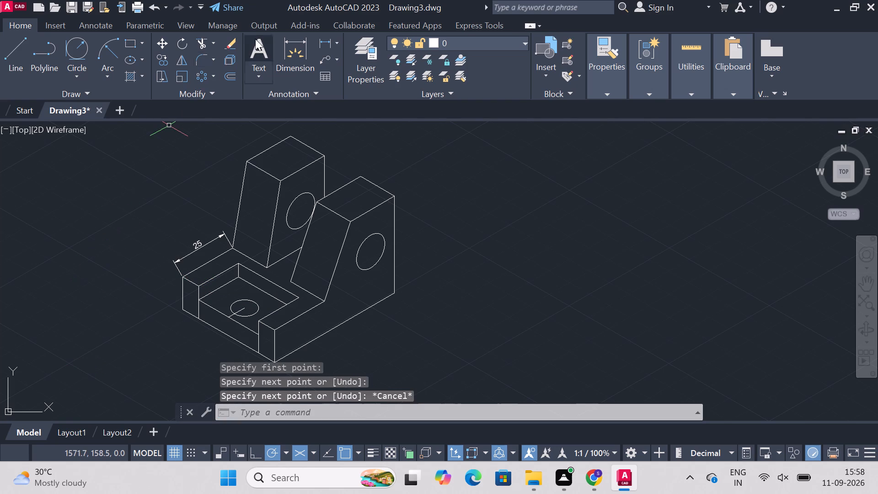
Dimension the base's outer vertical edge and the front face's height from the bottom edge up to the recess floor.
click(289, 49)
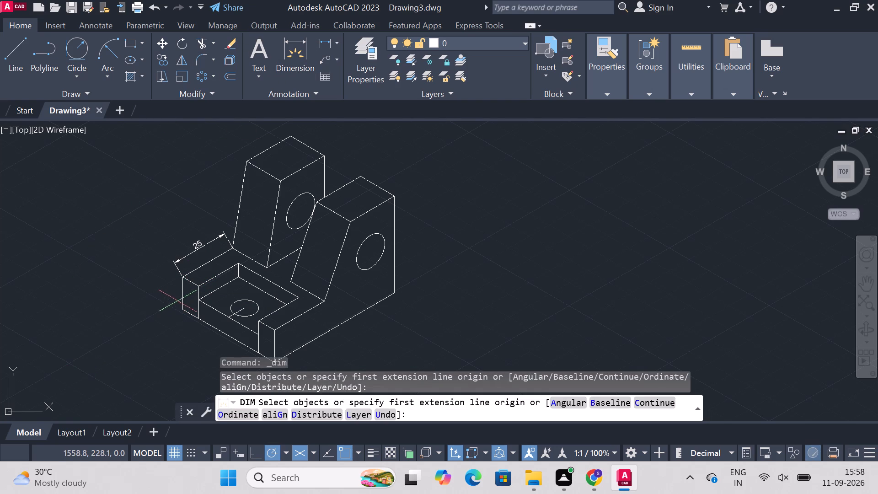
click(182, 293)
click(167, 291)
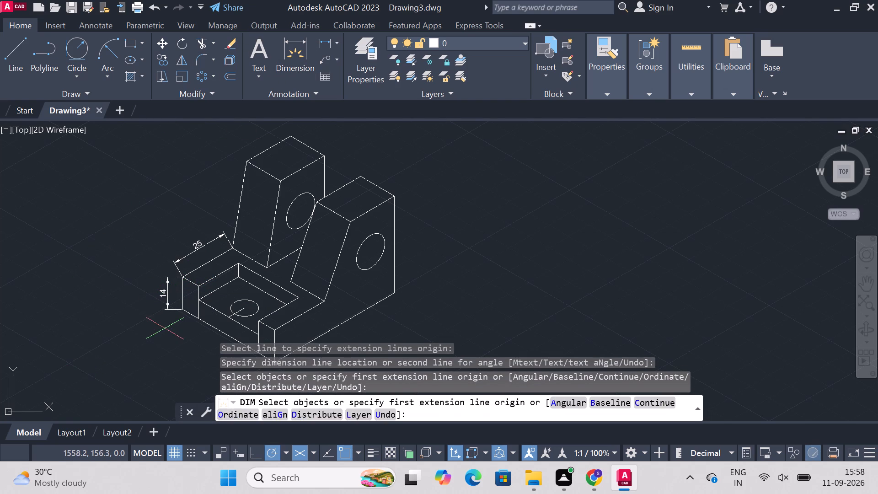
click(199, 304)
click(197, 319)
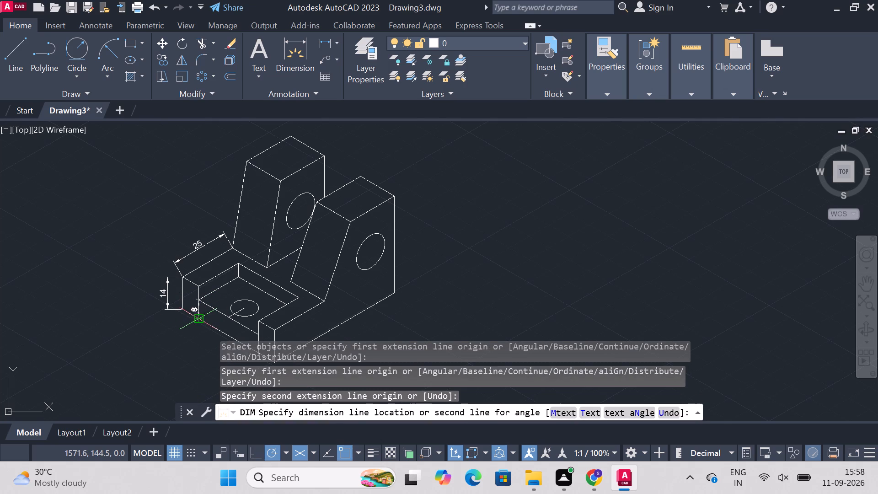
click(150, 311)
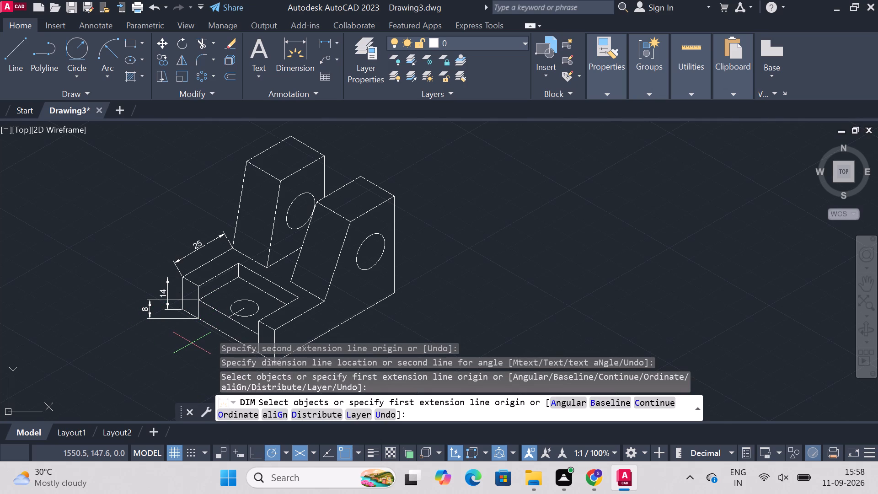
Dimension the recess floor's full front edge and the distance from that edge to the centre of the floor's isocircle.
click(200, 302)
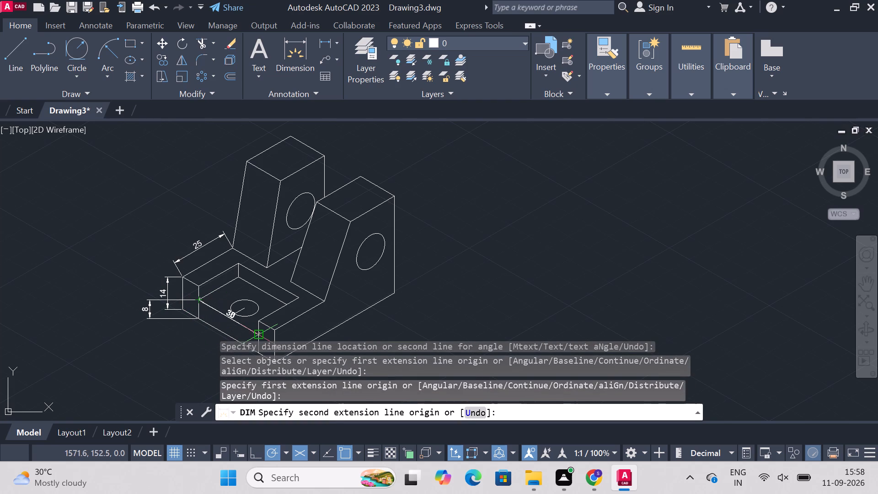
click(256, 336)
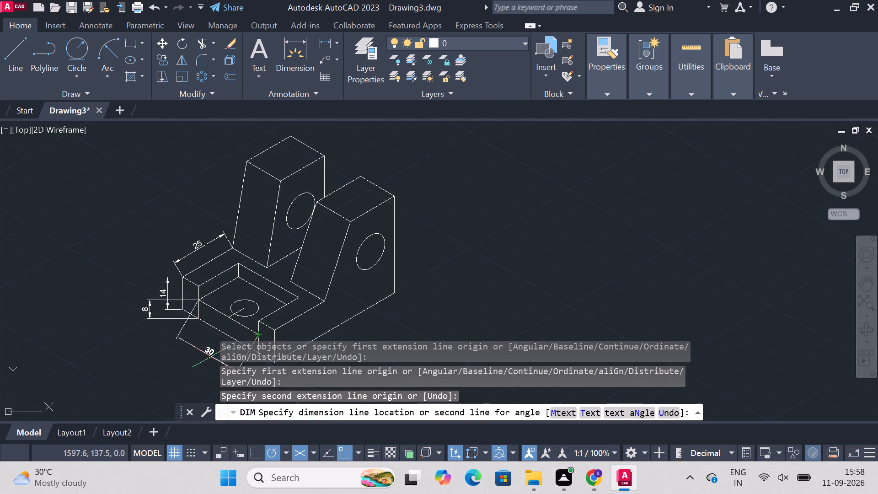
click(209, 358)
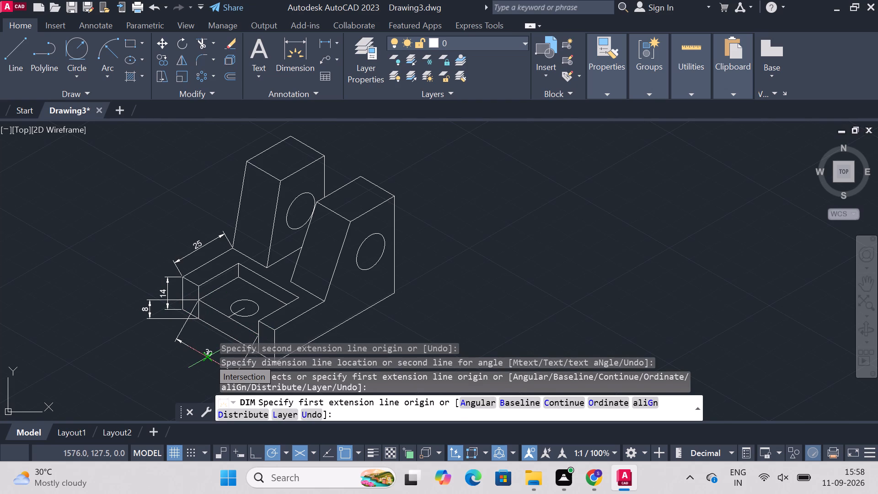
click(243, 309)
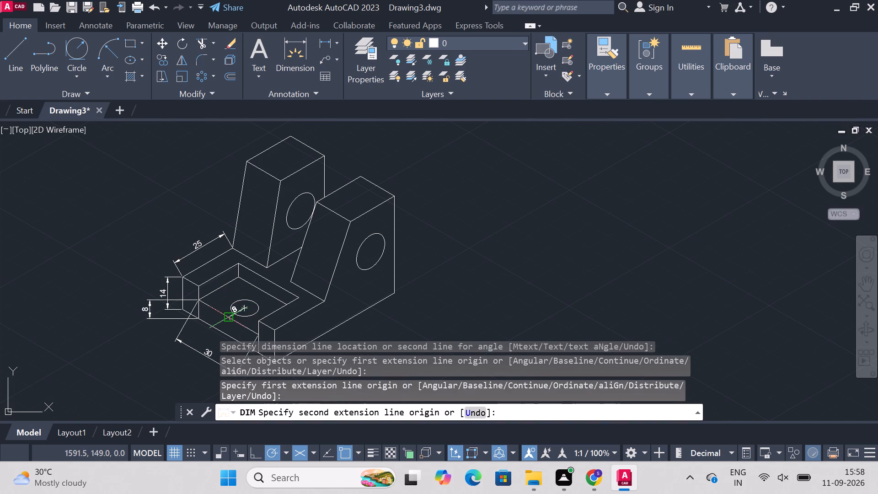
click(228, 320)
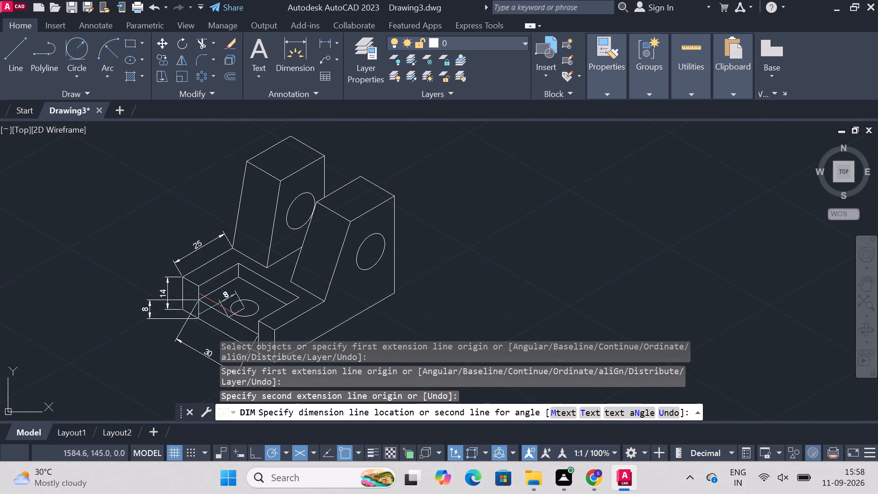
click(215, 303)
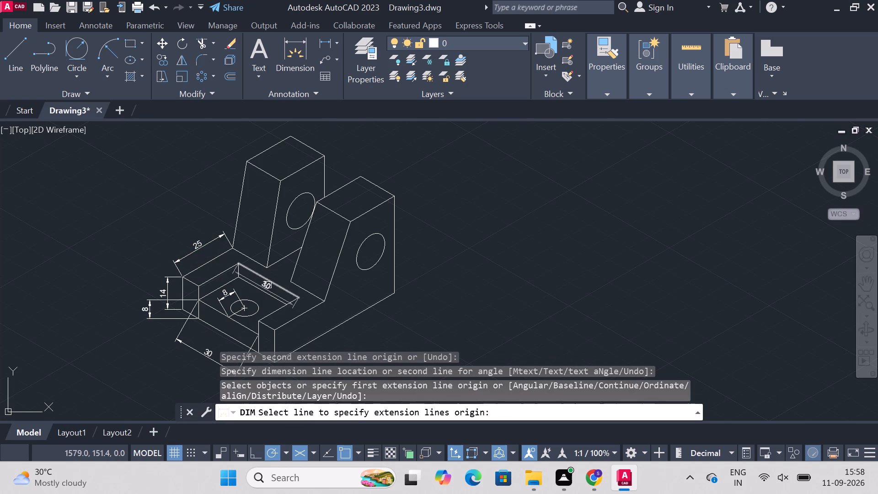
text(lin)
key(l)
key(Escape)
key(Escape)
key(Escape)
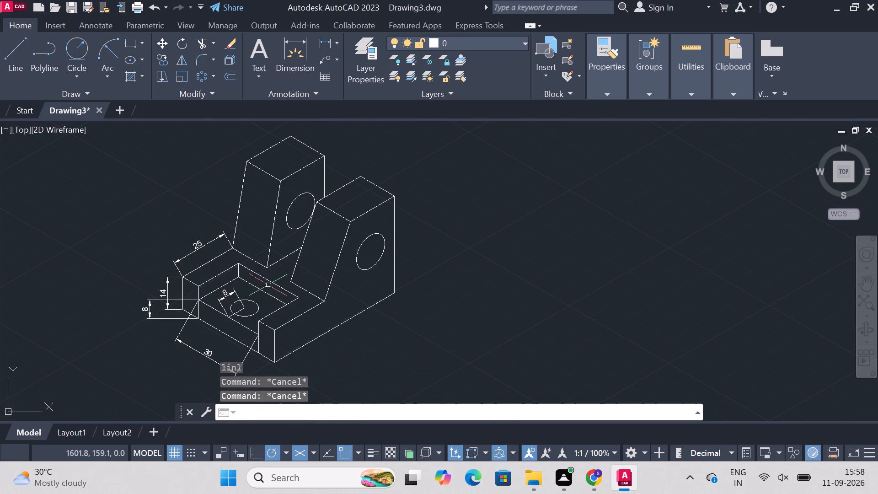
Draw two lines from the recess isocircle's centre to opposite sides of its rim, along the 150° direction.
text(line)
key(Return)
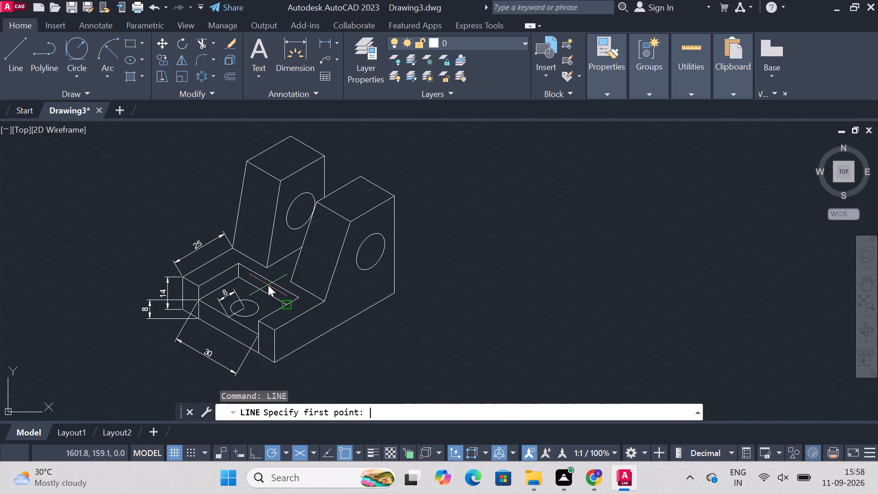
click(243, 308)
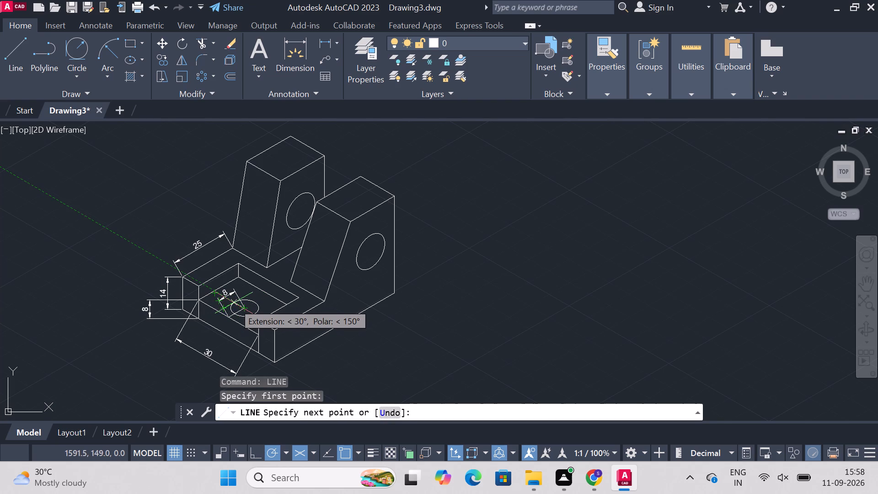
click(234, 304)
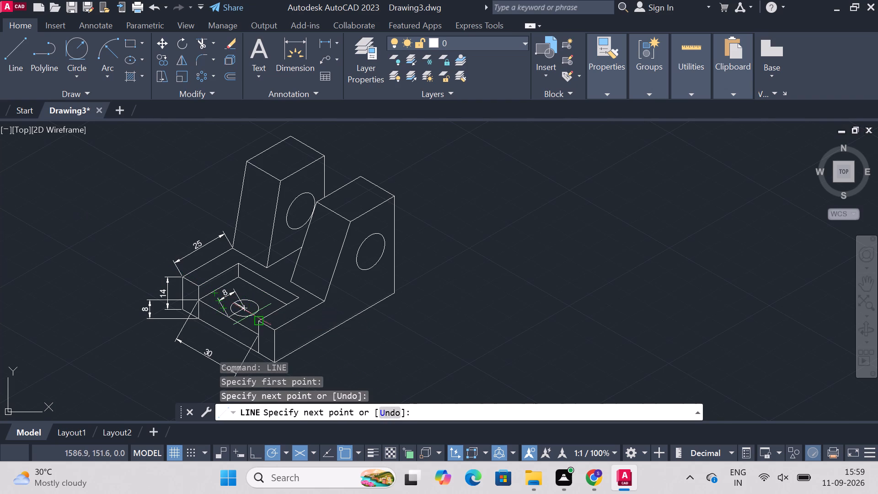
key(Escape)
text(line)
key(Return)
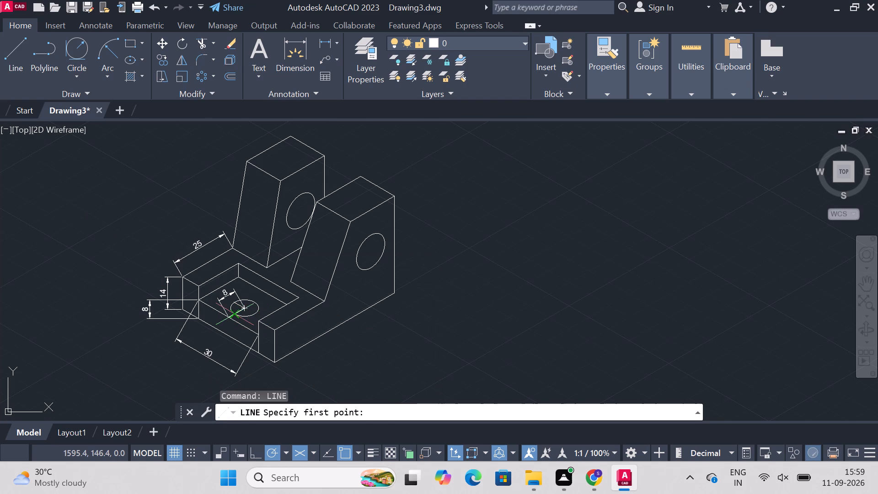
click(243, 311)
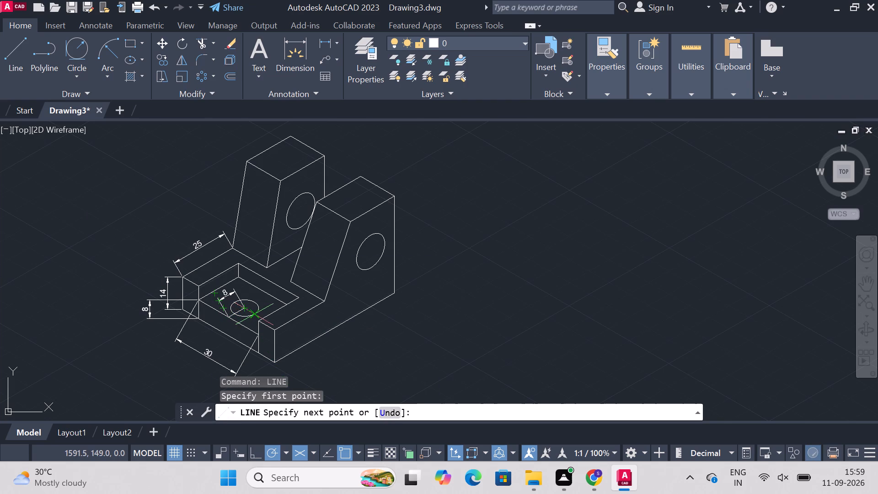
click(253, 311)
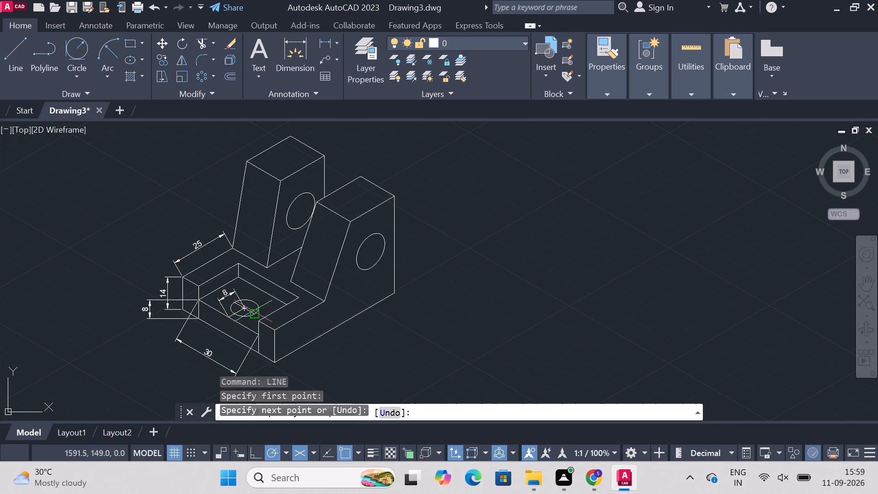
key(Escape)
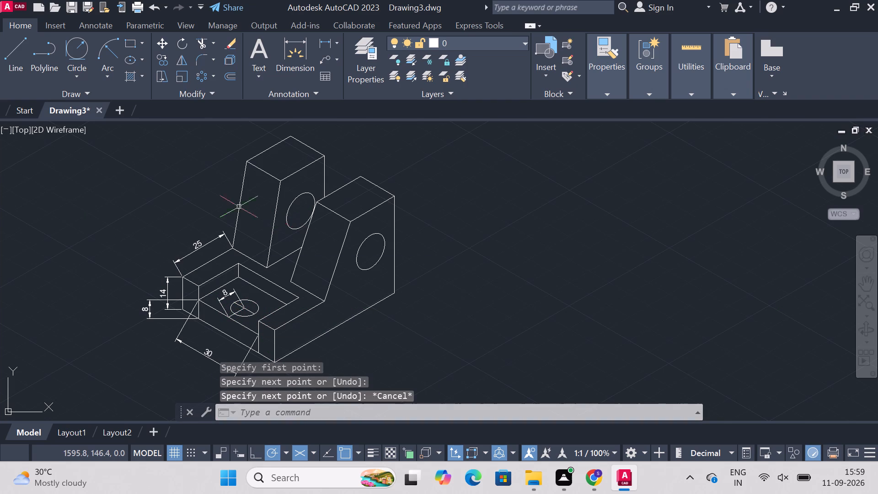
Dimension the recess isocircle along its 150° lines, starting at the rim end and setting the second extension origin 10 away.
click(290, 63)
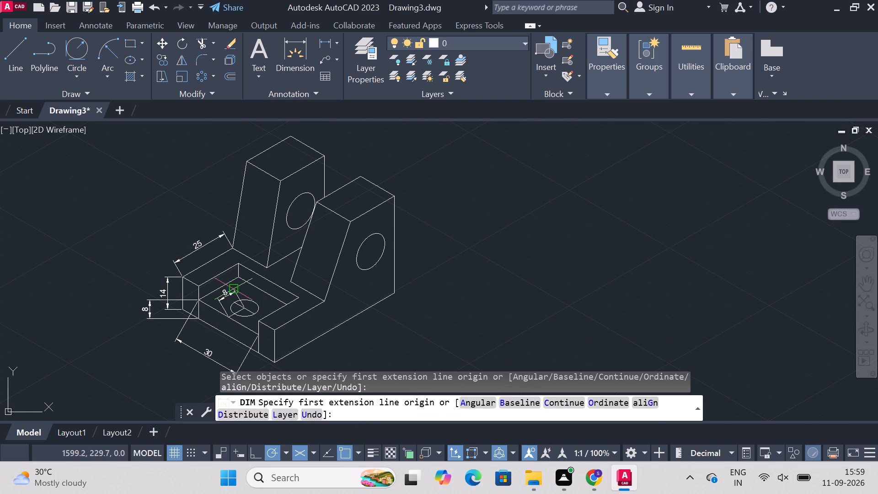
click(233, 302)
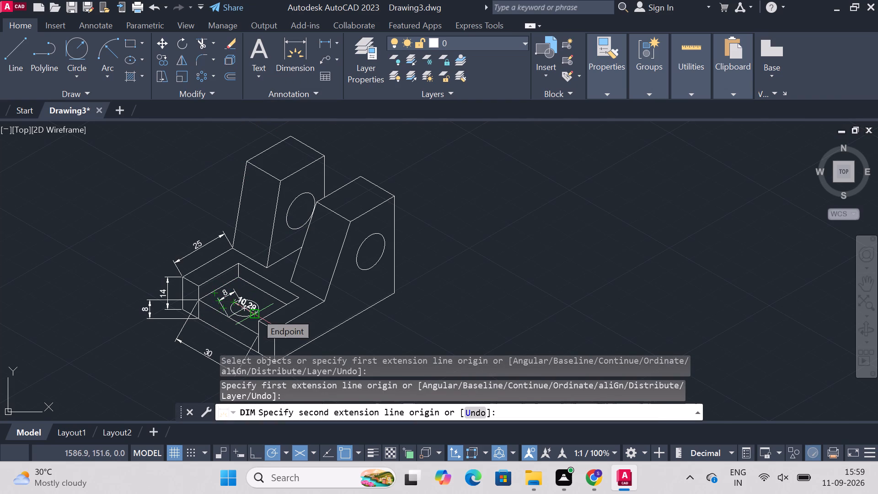
key(1)
key(0)
key(Return)
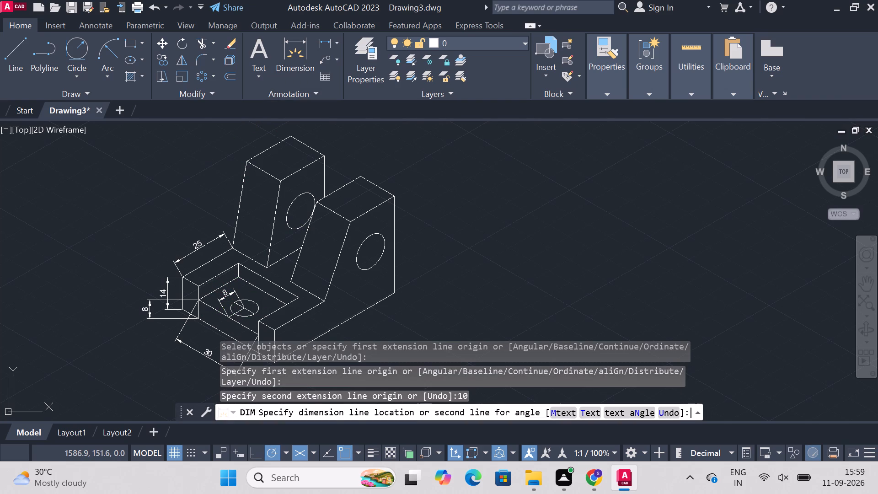
click(214, 337)
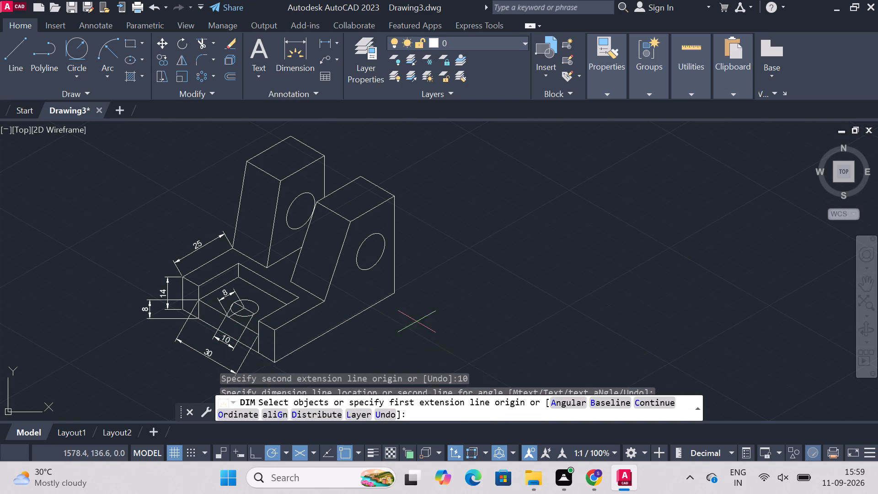
Dimension the base's long front bottom edge and the front upright's full-height vertical edge.
click(356, 317)
click(366, 330)
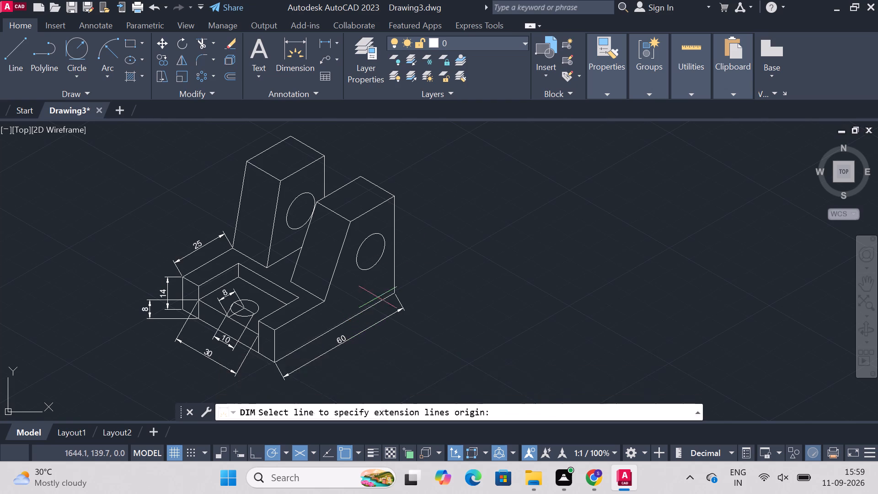
click(396, 243)
click(441, 224)
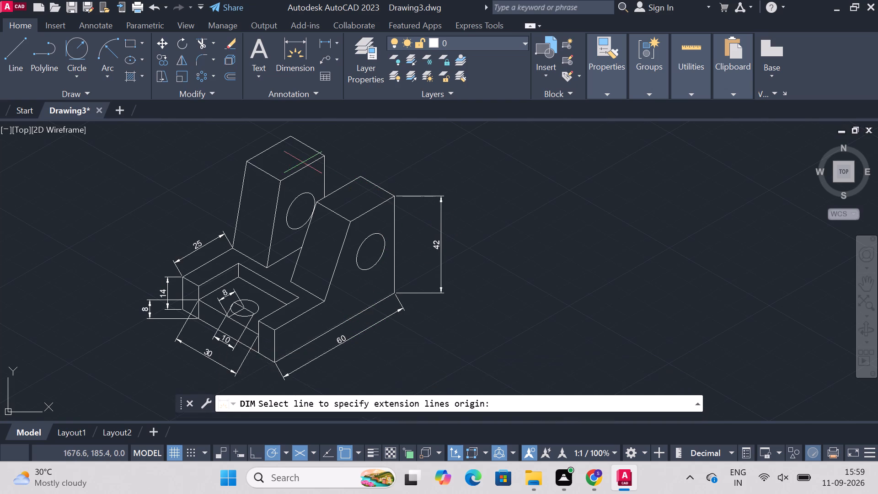
Dimension the rear upright's outer top edge and the gap between the two uprights along their back top corners.
click(271, 149)
click(249, 141)
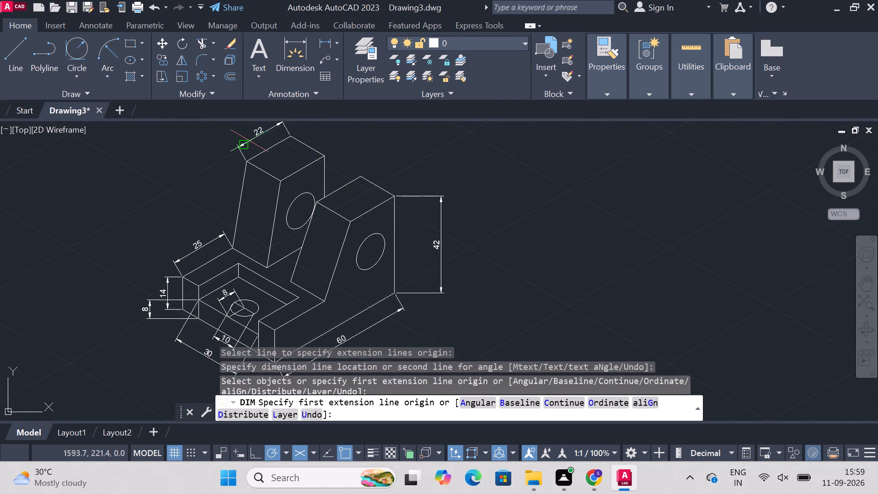
click(326, 155)
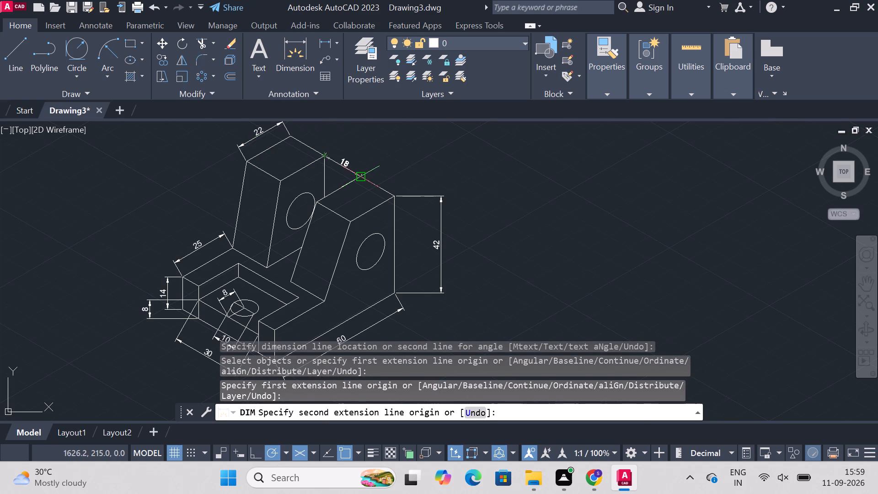
click(362, 177)
click(364, 152)
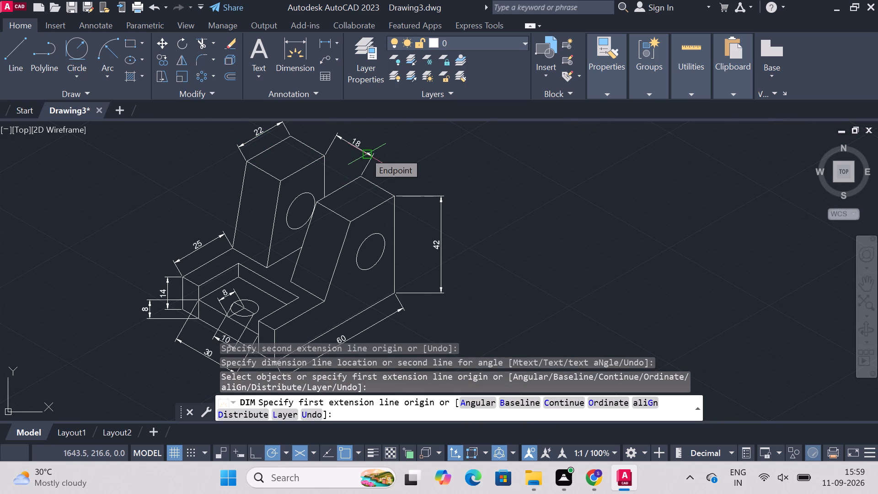
key(Escape)
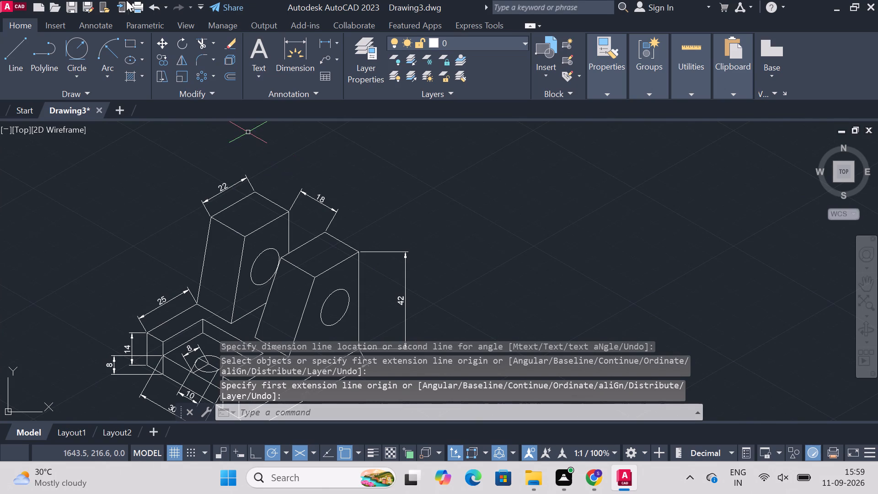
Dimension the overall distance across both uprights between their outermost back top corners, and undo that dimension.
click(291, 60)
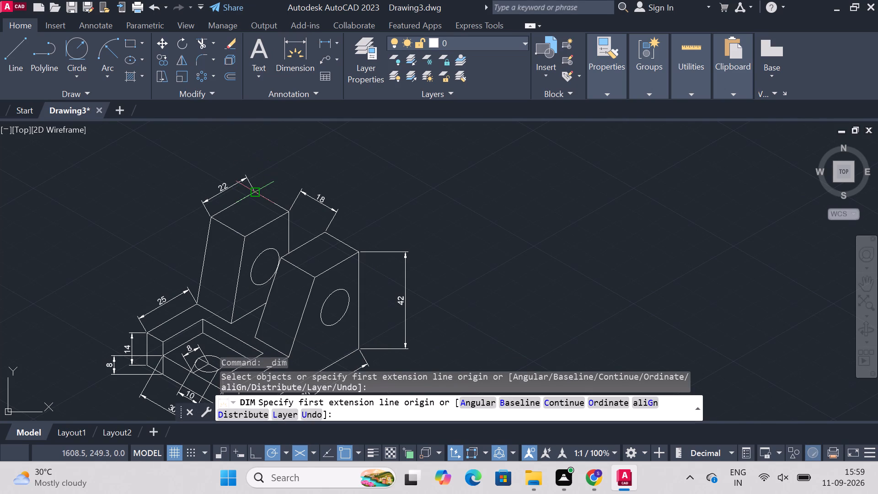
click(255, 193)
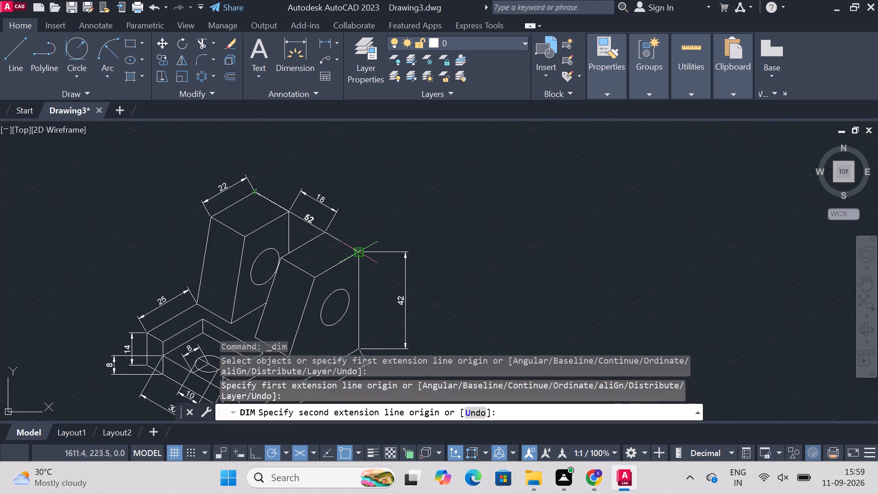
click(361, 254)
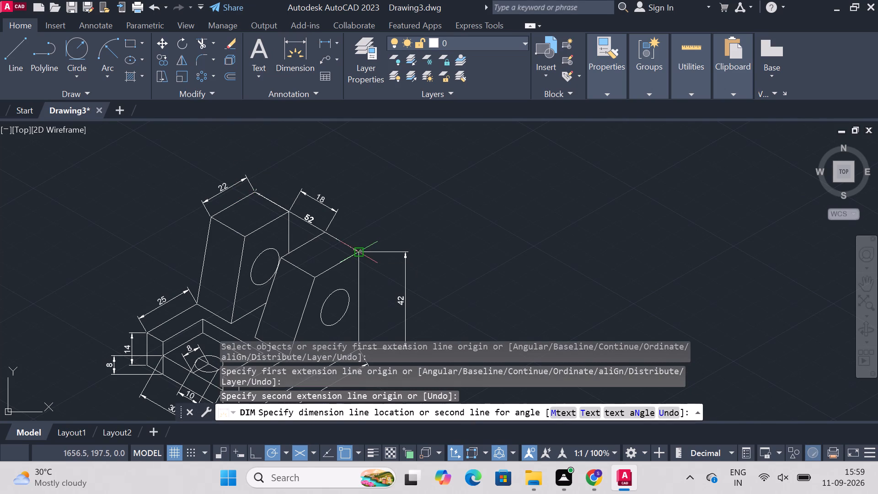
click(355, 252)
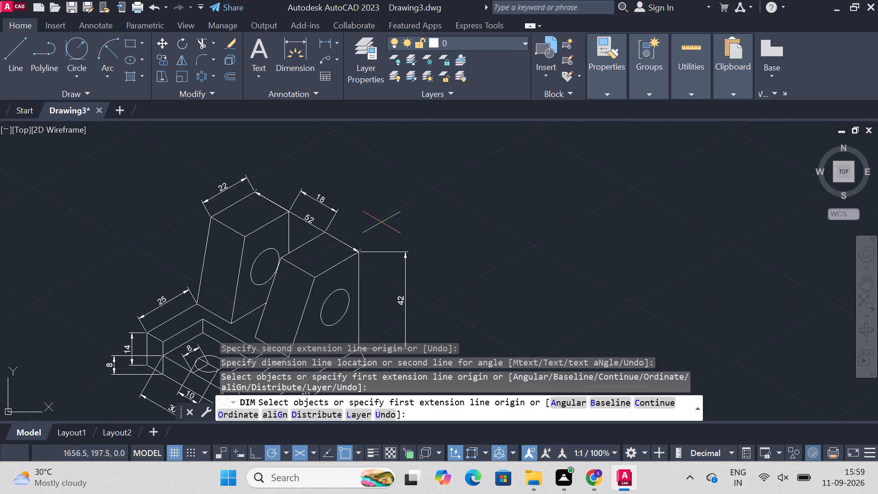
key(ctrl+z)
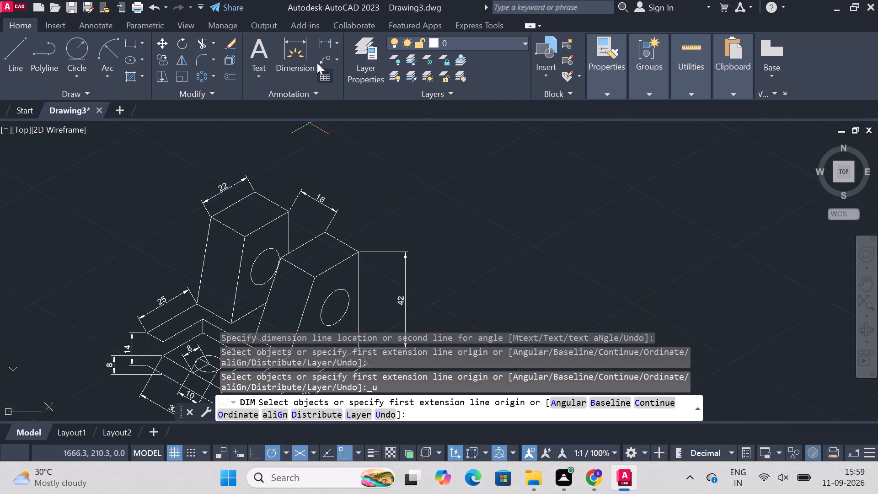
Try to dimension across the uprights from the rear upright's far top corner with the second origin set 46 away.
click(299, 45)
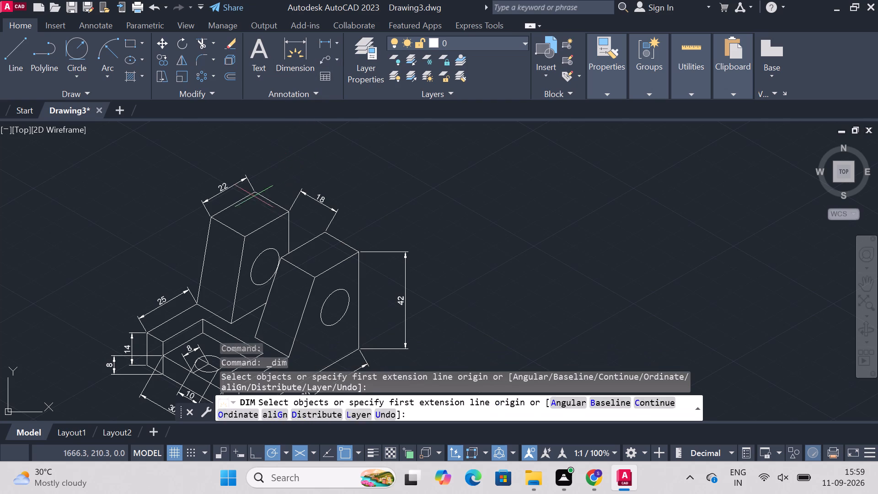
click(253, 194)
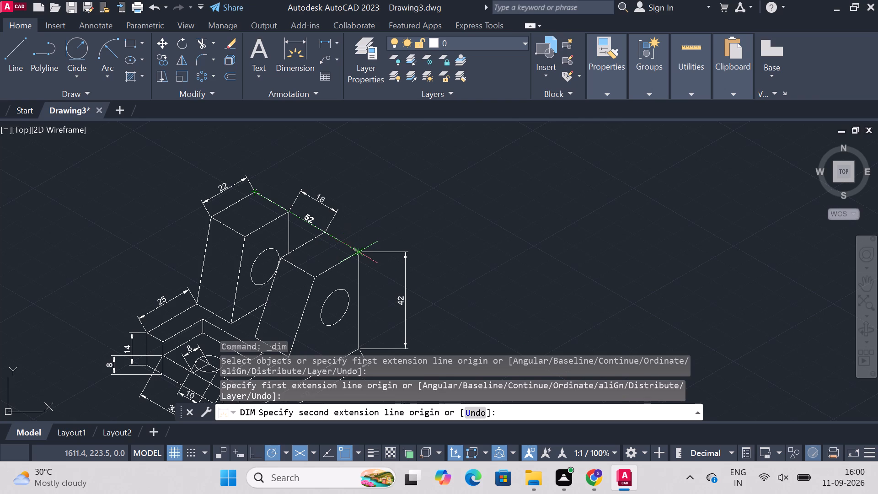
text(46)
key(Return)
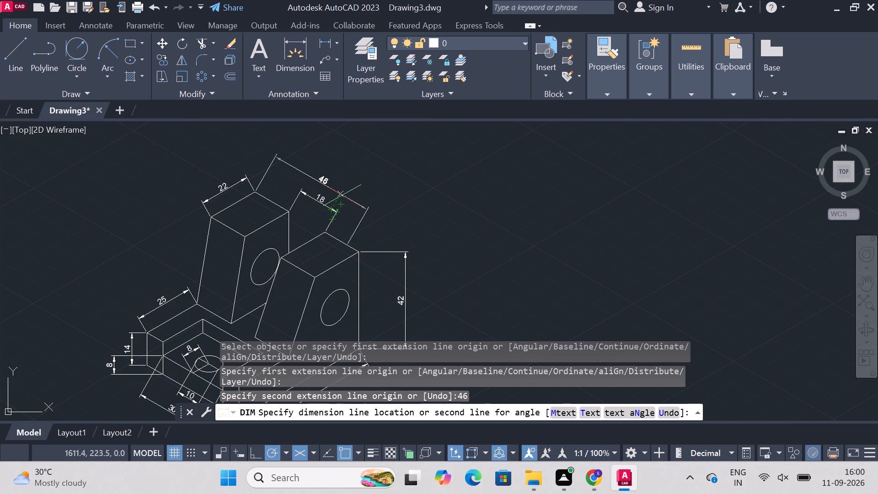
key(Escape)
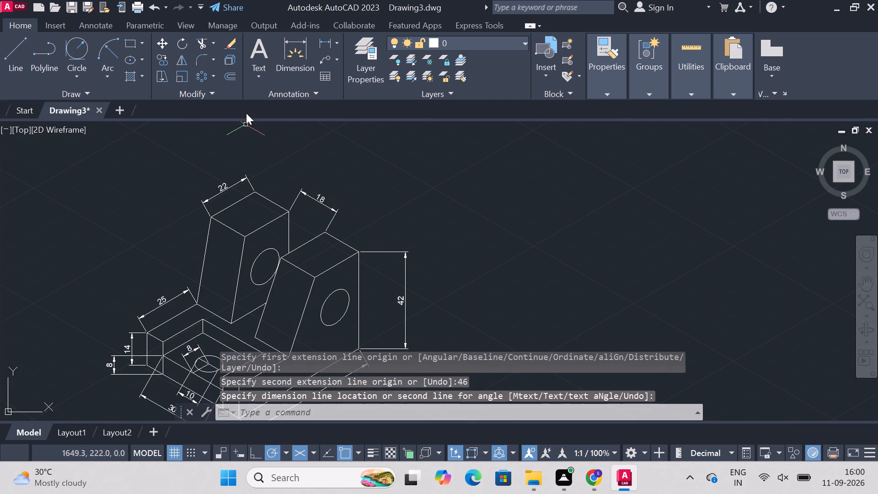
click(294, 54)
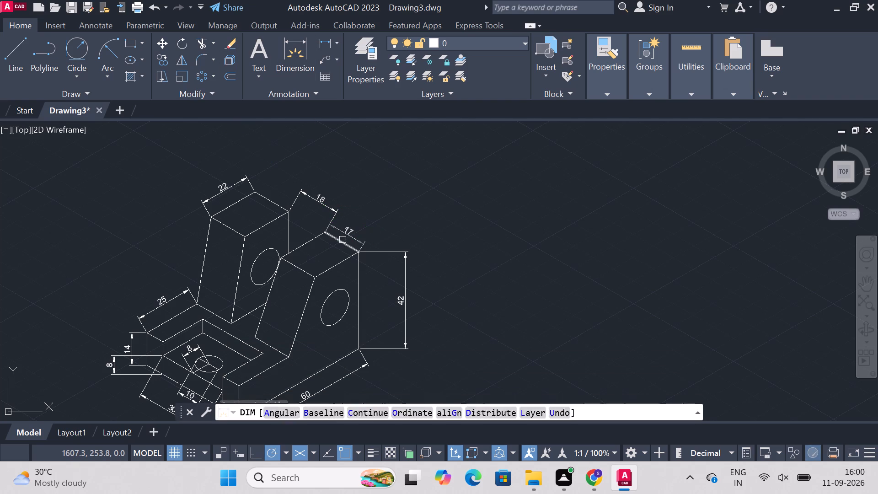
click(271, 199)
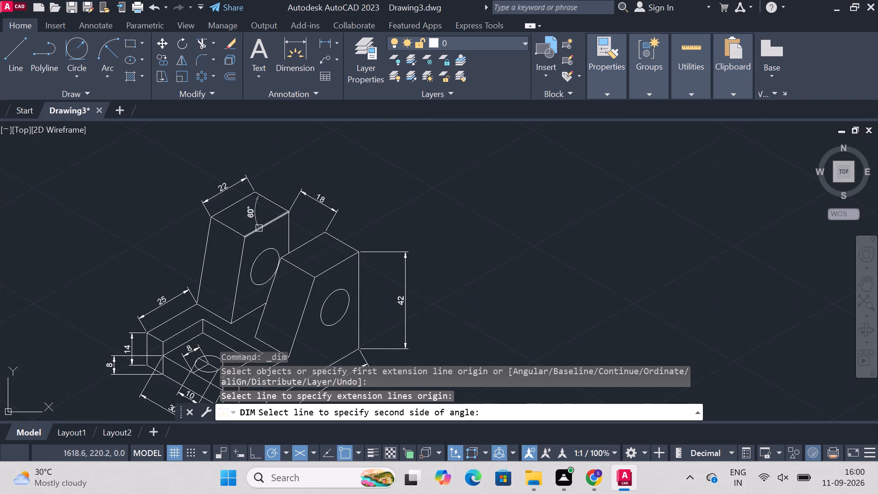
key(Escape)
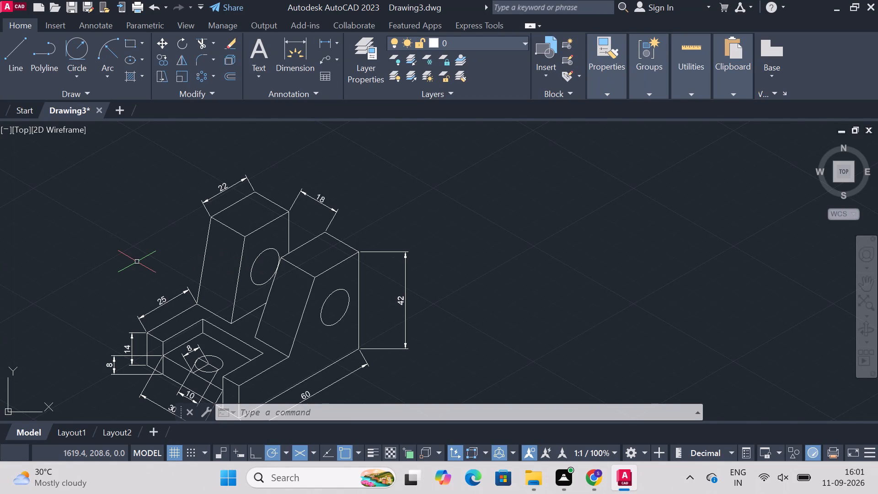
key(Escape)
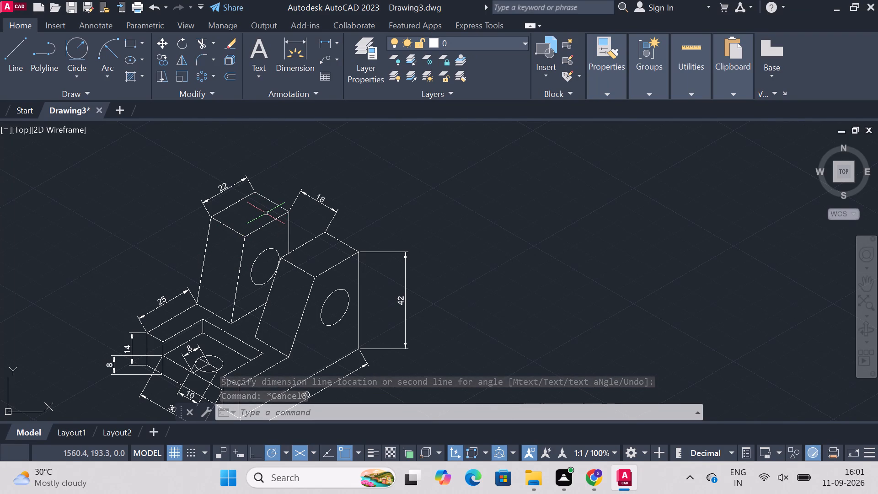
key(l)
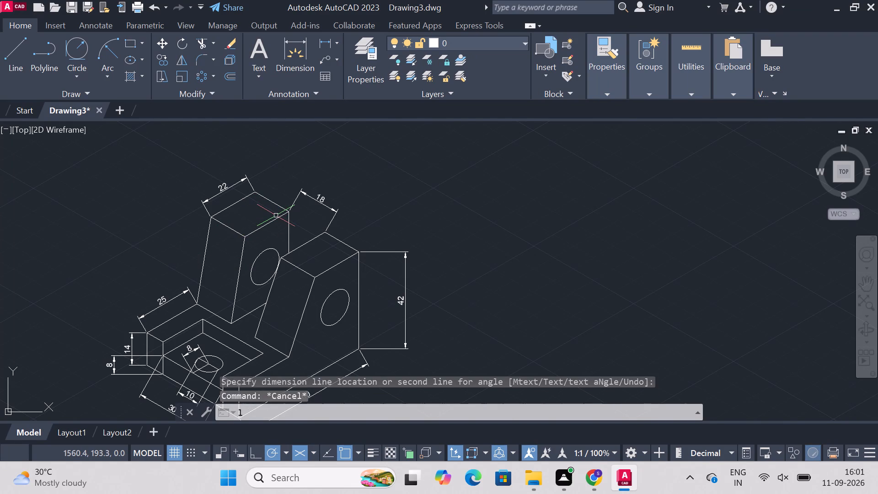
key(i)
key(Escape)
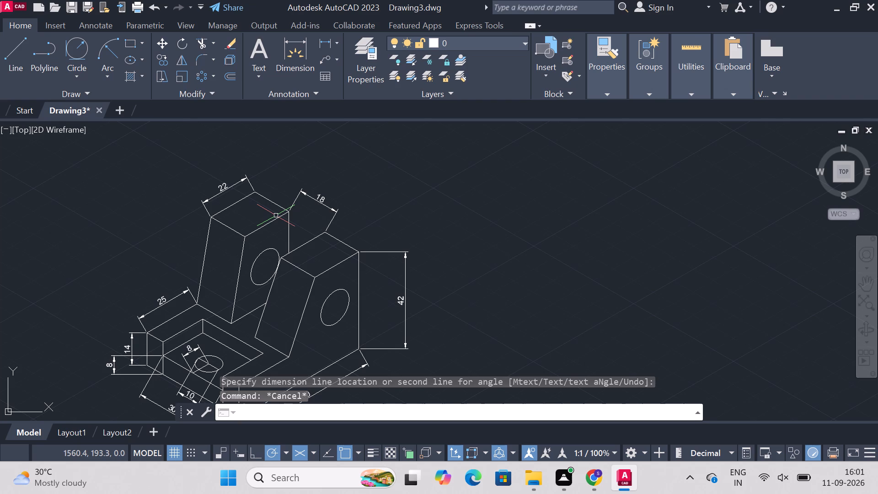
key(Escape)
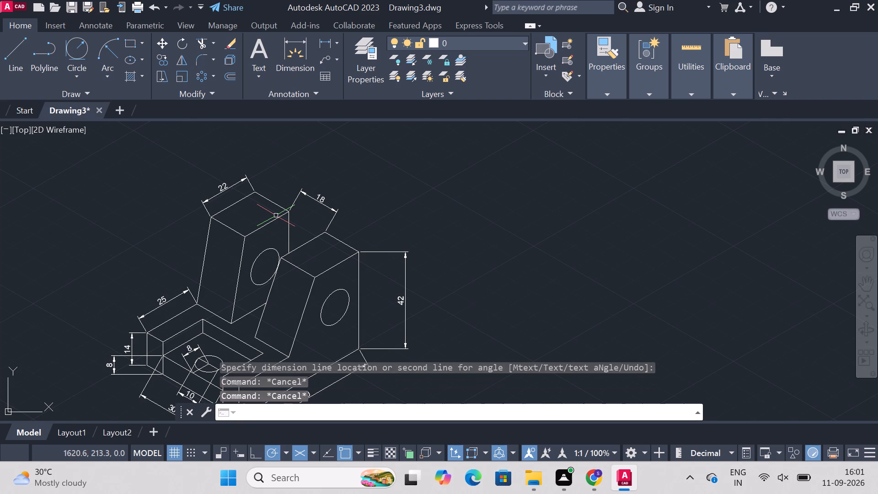
Use Trim to remove most top-face edges of both uprights, the rear upright's back vertical edge and the 18 gap dimension.
text(trim)
key(Return)
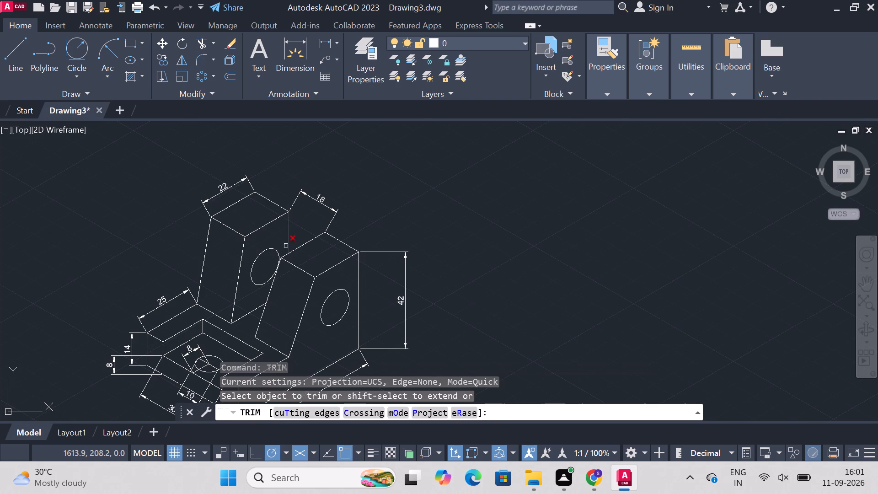
click(266, 226)
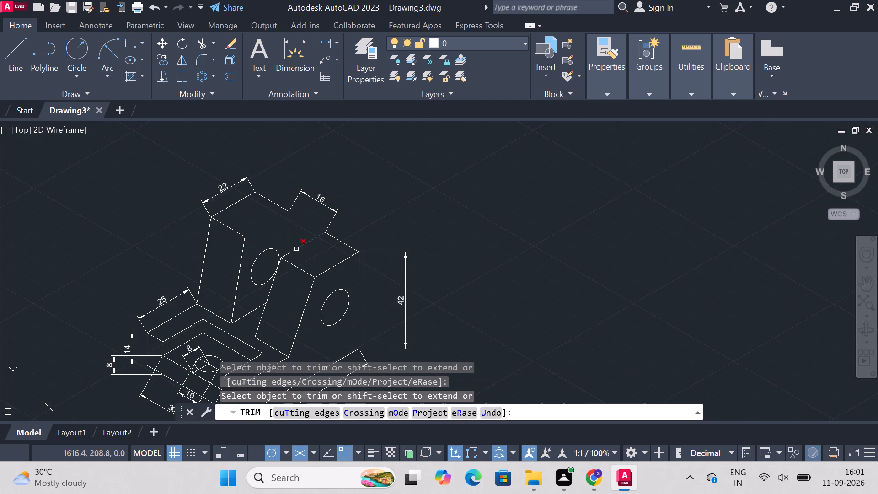
click(297, 249)
click(328, 271)
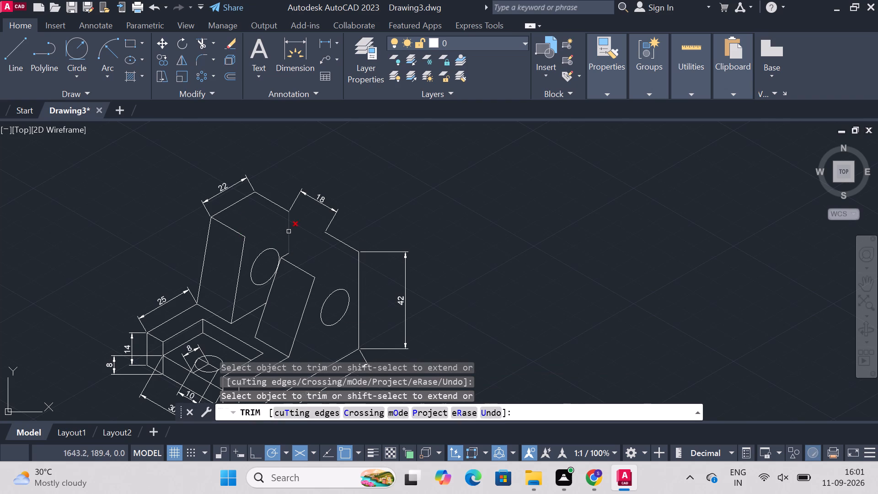
click(289, 233)
click(294, 200)
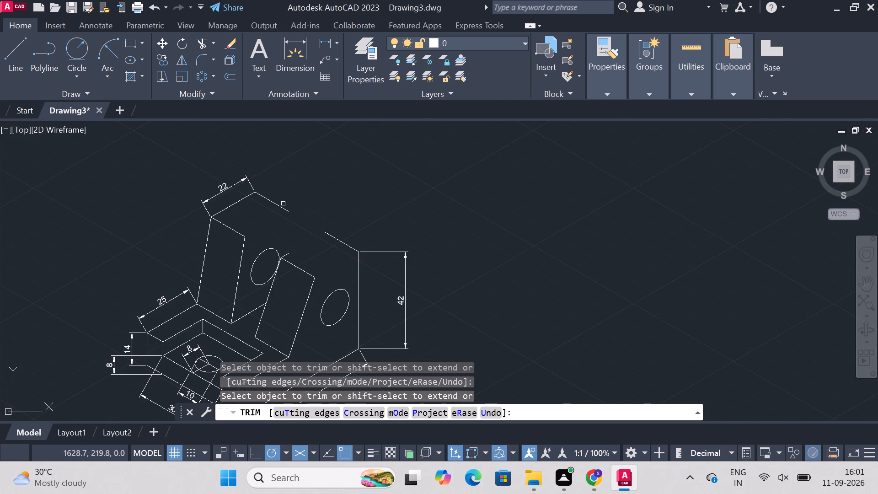
click(281, 204)
click(234, 233)
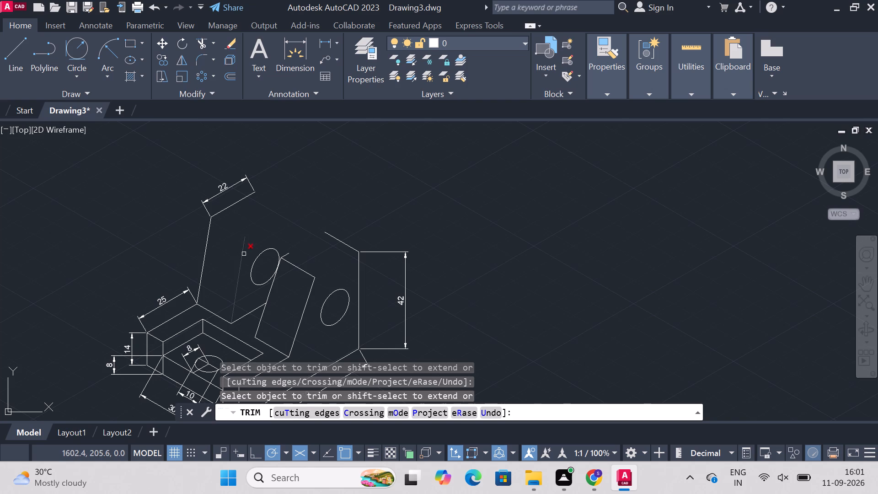
click(302, 271)
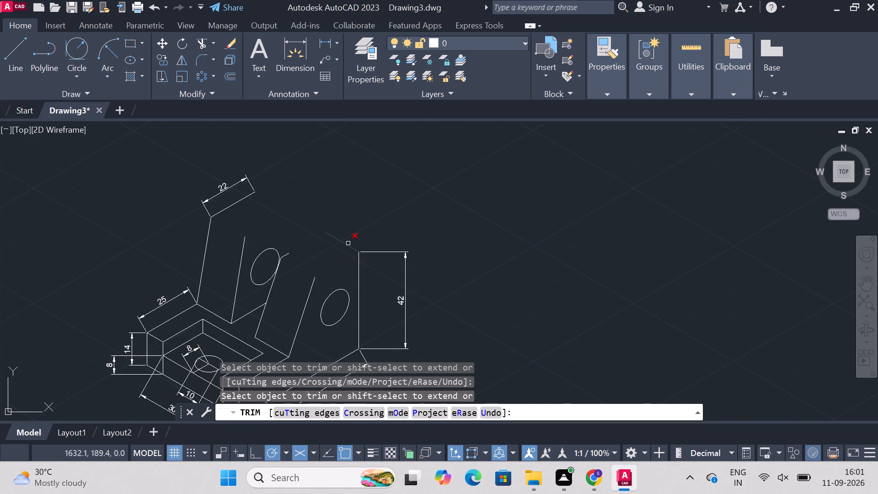
click(347, 242)
Trim away the uprights' inner slanted edges, the base line between them and the short leftover at the rear upright's top.
click(272, 289)
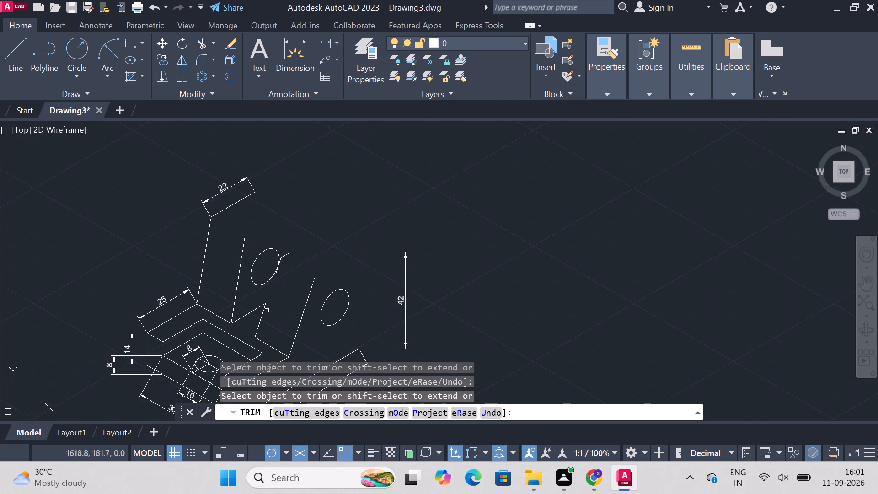
click(265, 312)
click(259, 310)
click(236, 293)
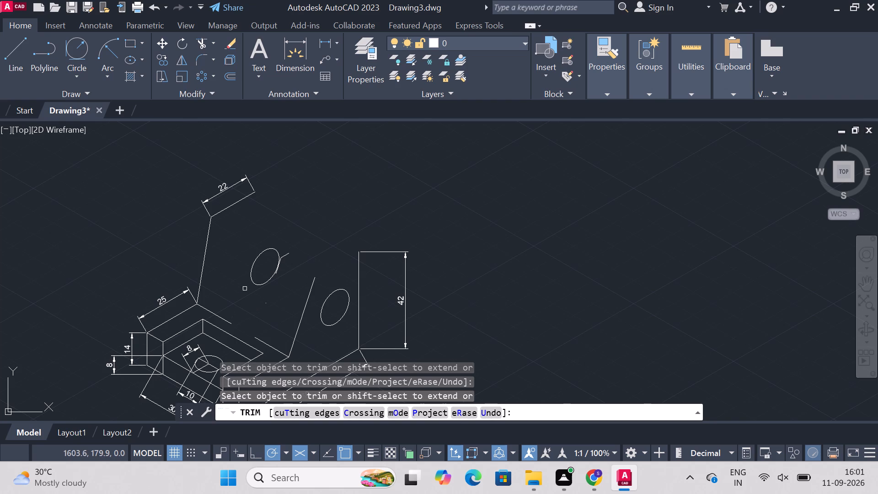
click(286, 257)
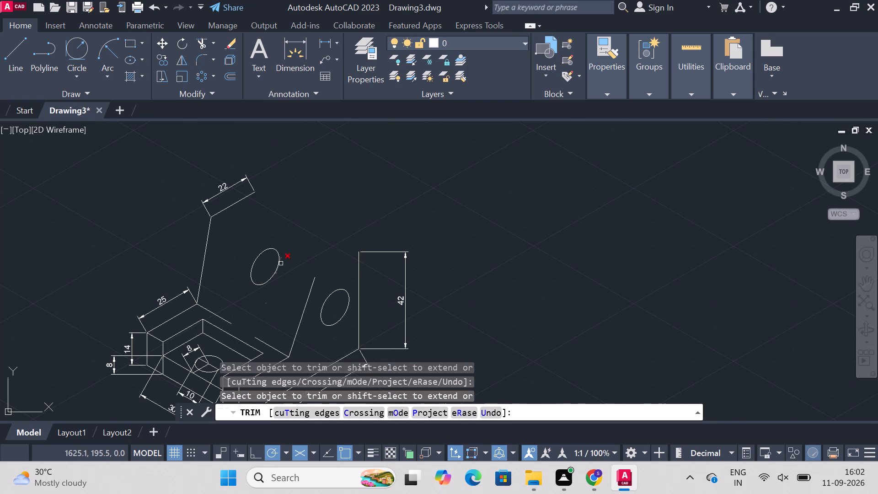
Remove the hole circles from both uprights.
click(280, 263)
click(278, 263)
triple_click(274, 248)
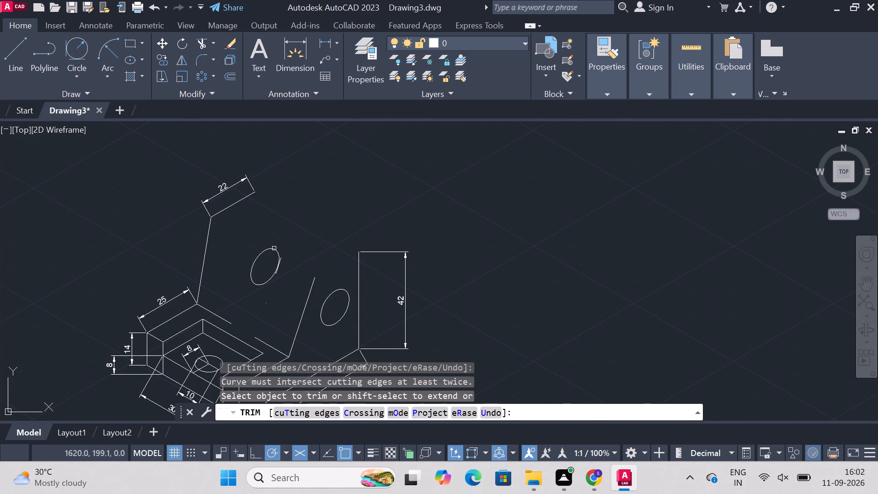
click(274, 248)
click(268, 255)
click(261, 252)
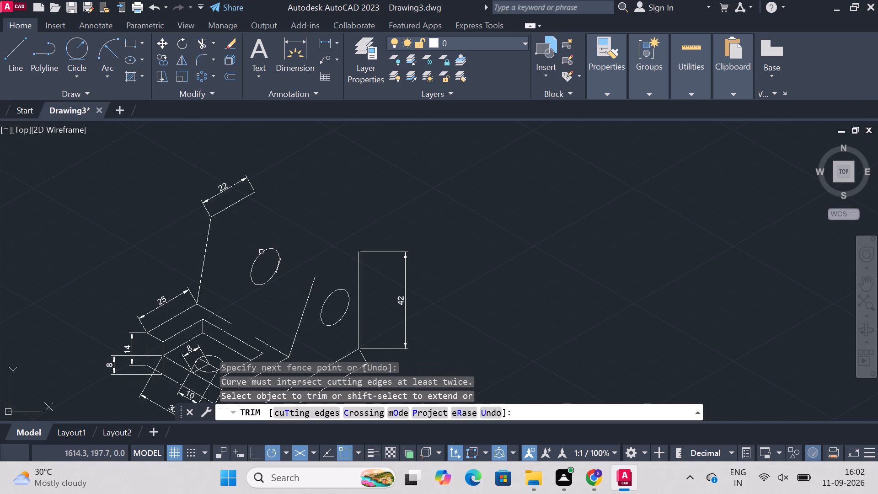
click(333, 294)
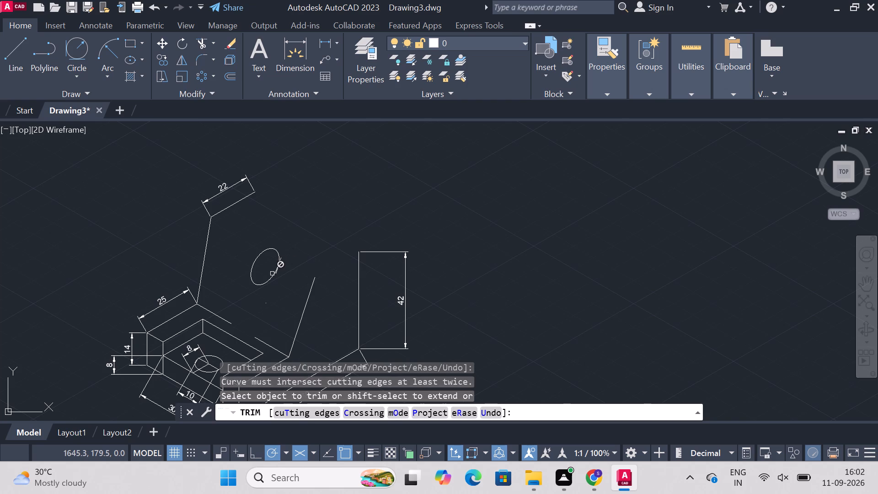
double_click(270, 281)
key(Escape)
click(253, 282)
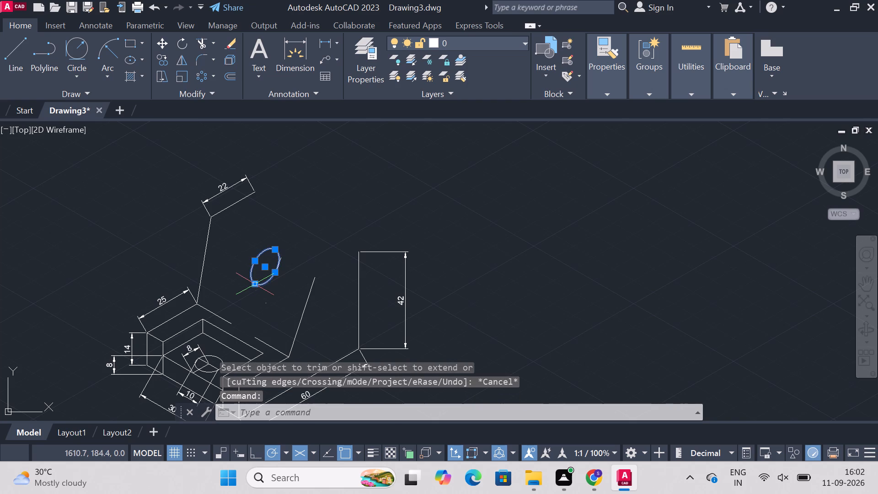
key(Delete)
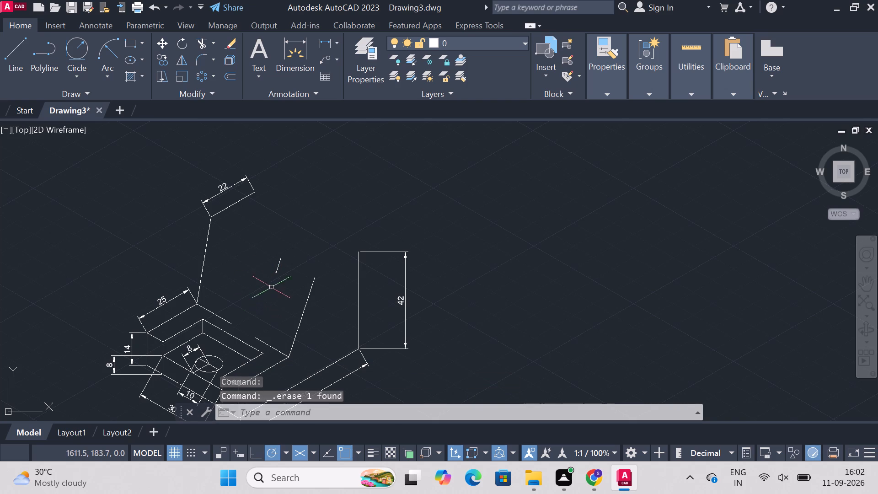
Erase the short leftover slanted segment and the stray fragments between the two uprights.
click(277, 271)
key(Delete)
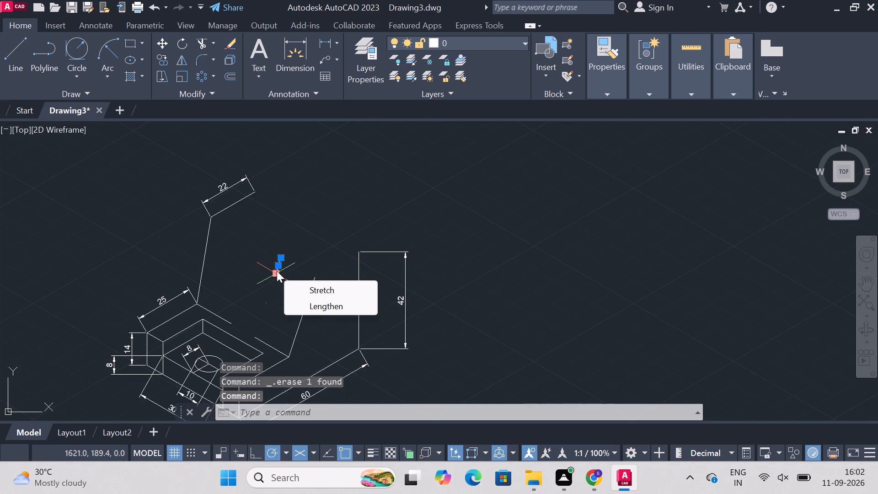
key(Escape)
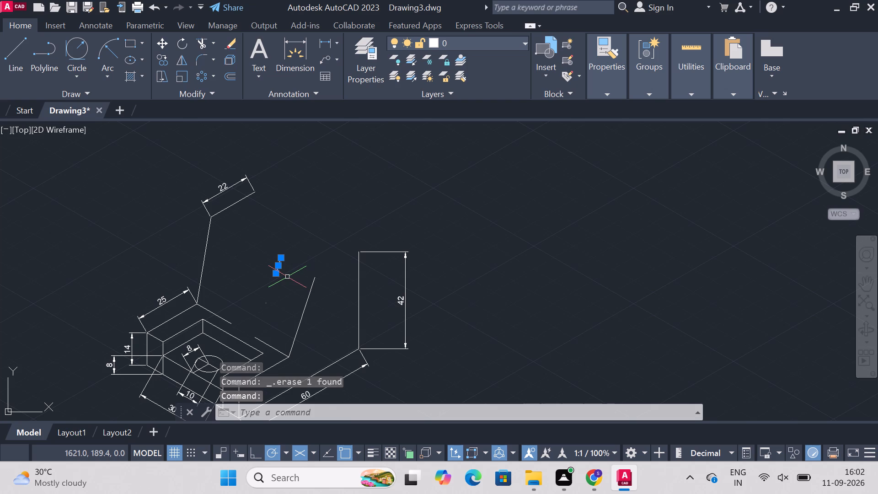
key(Delete)
key(Delete)
key(Delete)
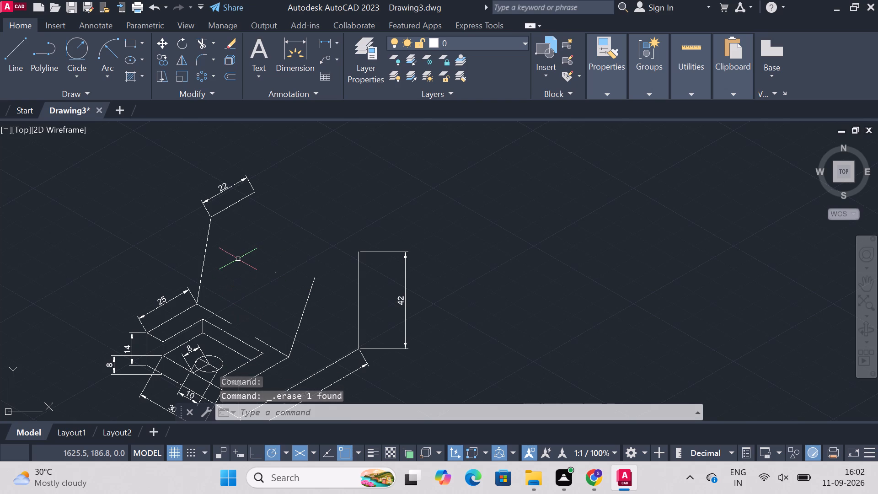
key(Escape)
click(234, 254)
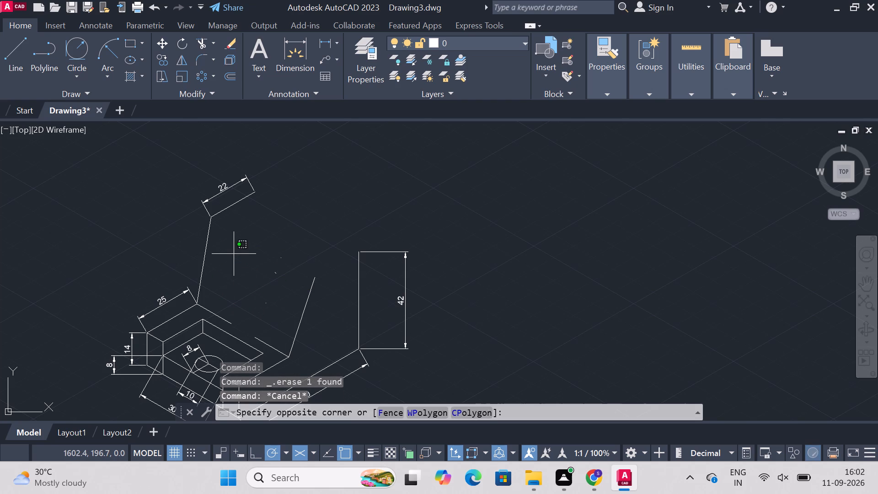
click(290, 314)
key(Delete)
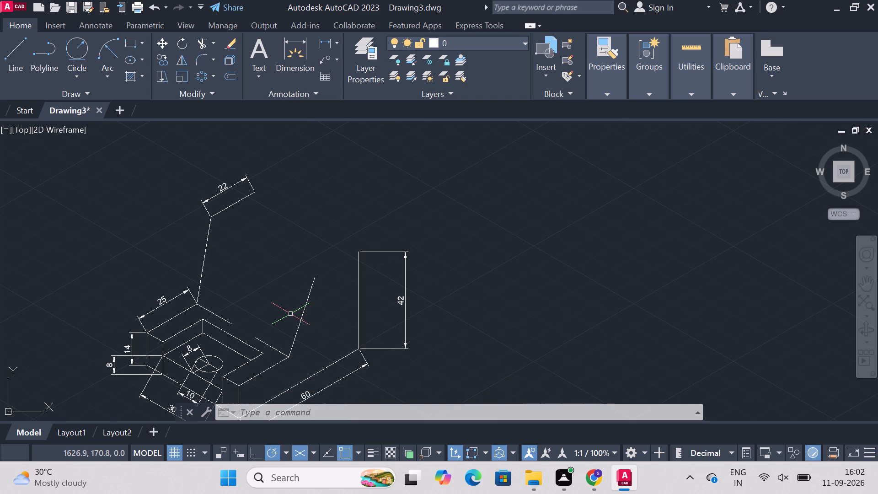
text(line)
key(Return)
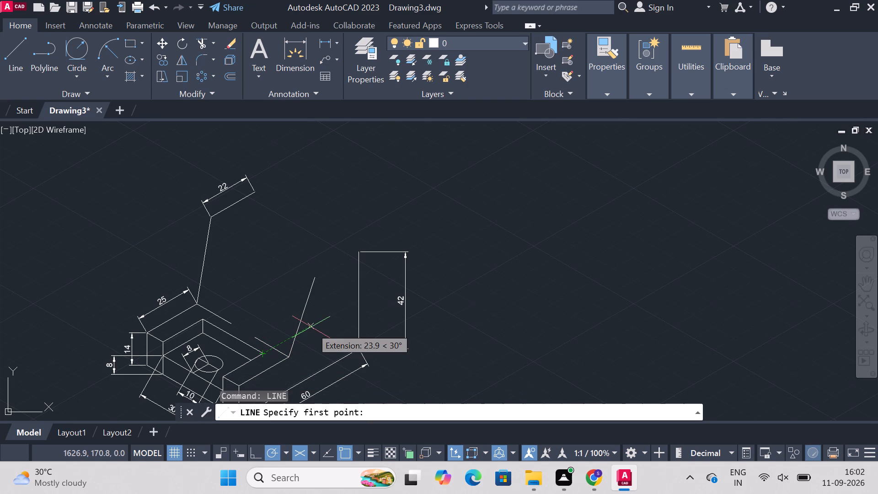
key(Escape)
Trim away the two short base edges running inward from the feet of the uprights' outer slanted edges.
text(trim)
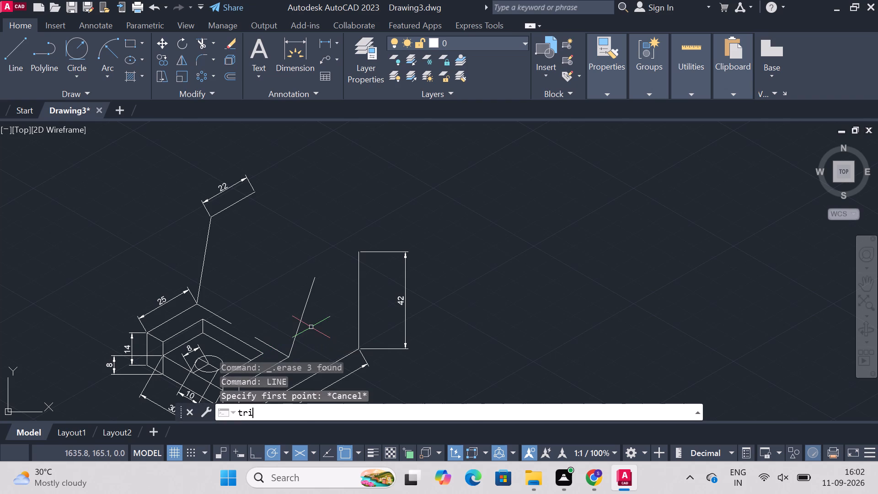
key(Return)
click(265, 343)
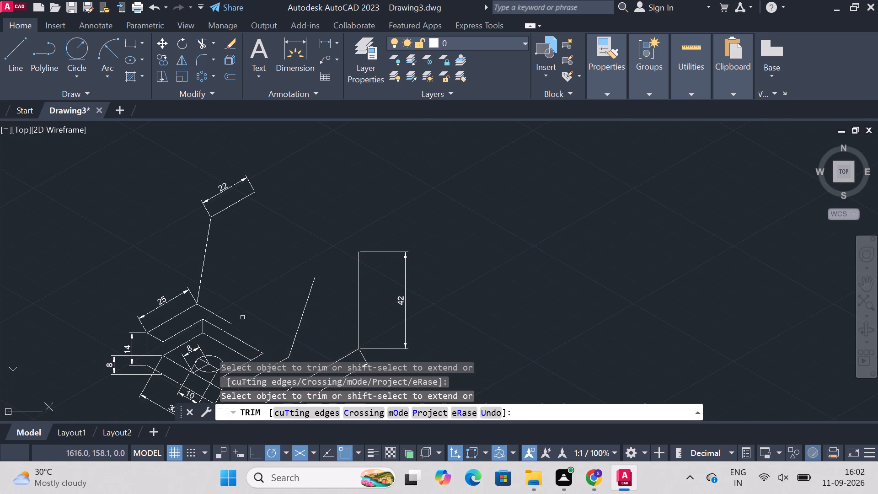
click(216, 317)
key(Escape)
Draw a 14-long line at 150° inward from the foot of the front upright's outer slanted edge.
text(line)
key(Return)
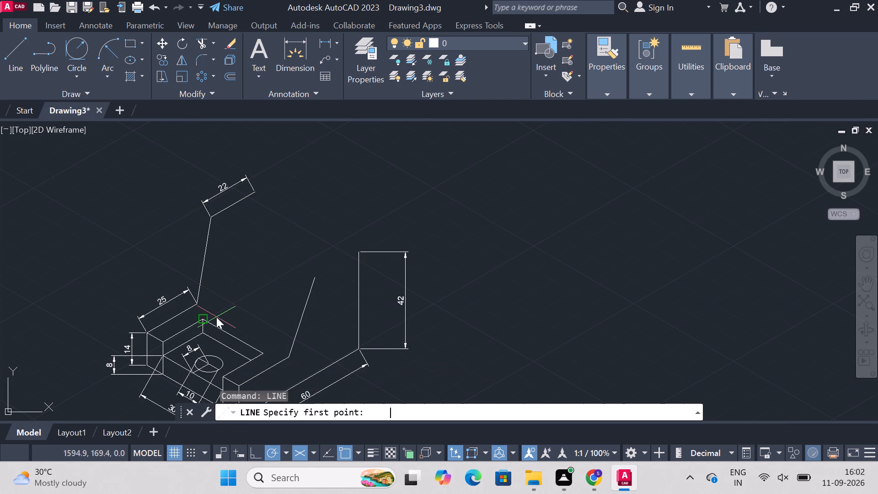
click(289, 357)
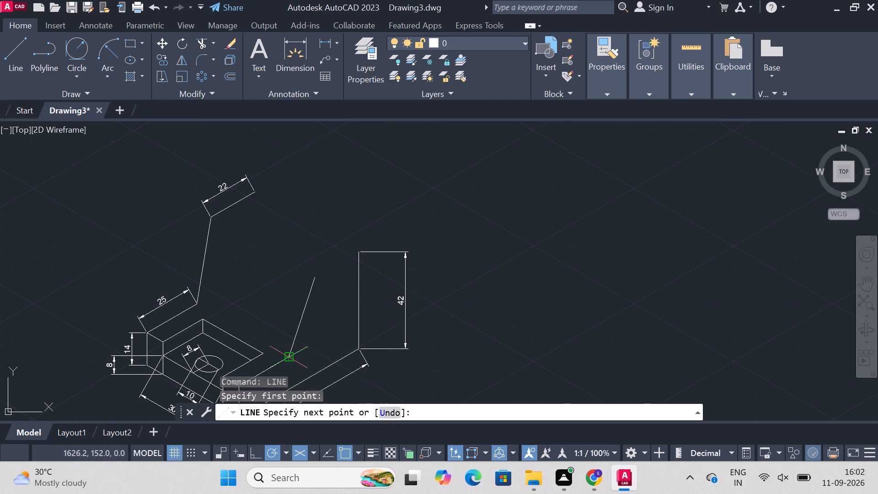
text(14)
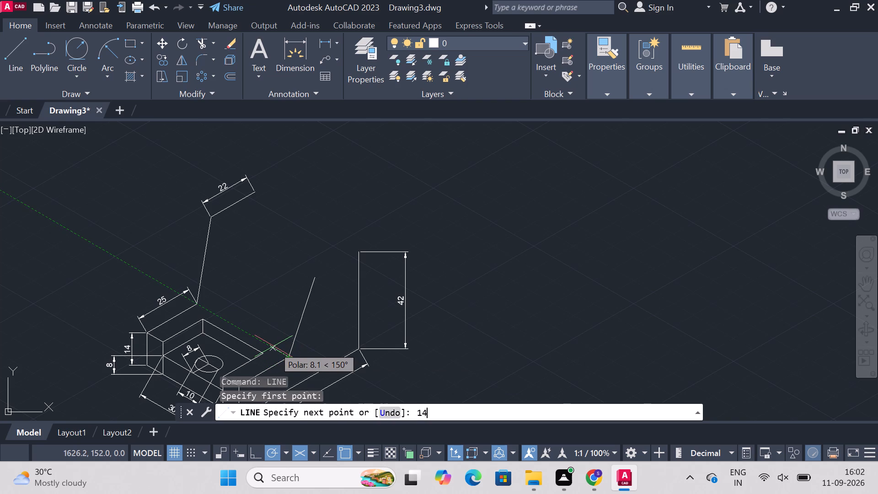
key(Return)
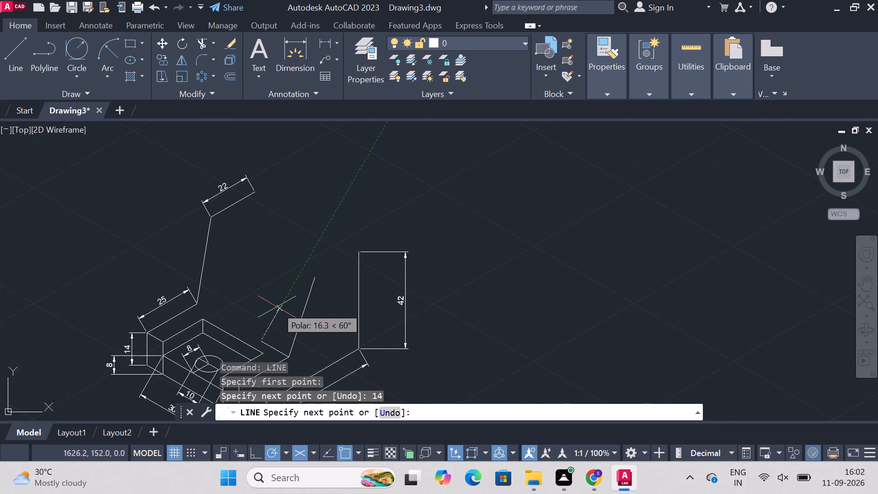
key(Escape)
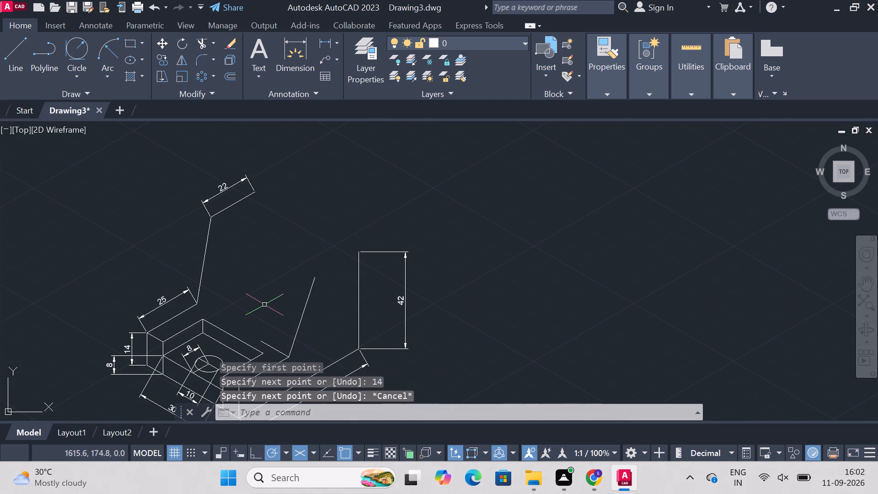
Draw a 14-long line at 330° inward from the foot of the rear upright's outer slanted edge.
text(line)
key(Return)
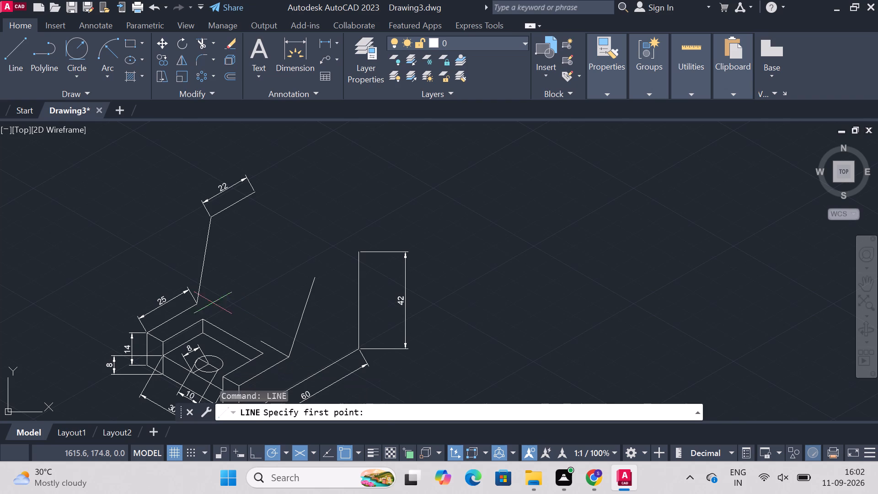
click(197, 303)
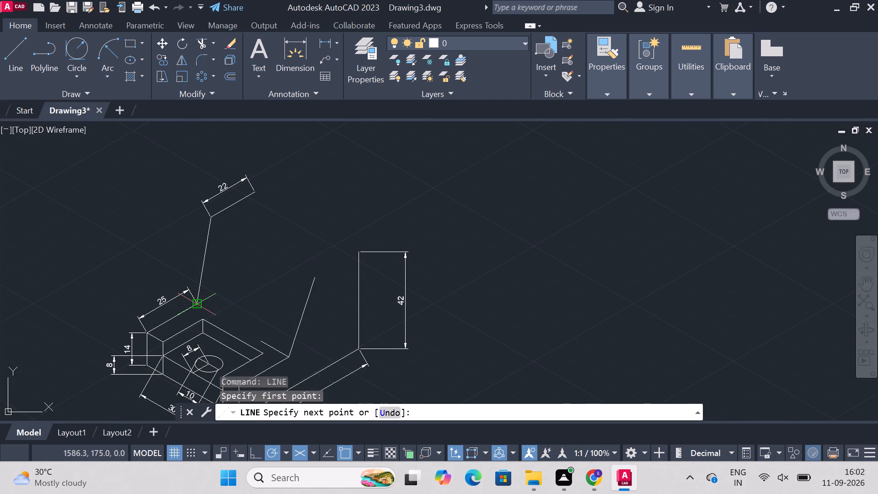
text(14)
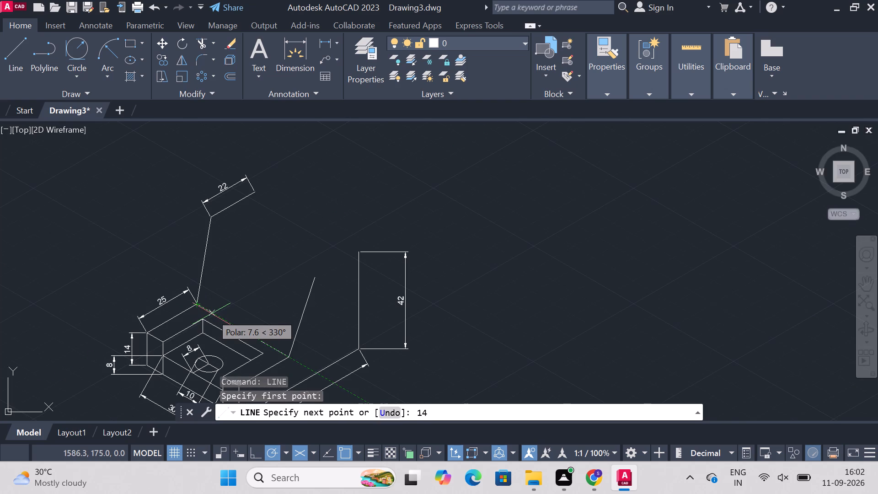
key(Return)
key(Escape)
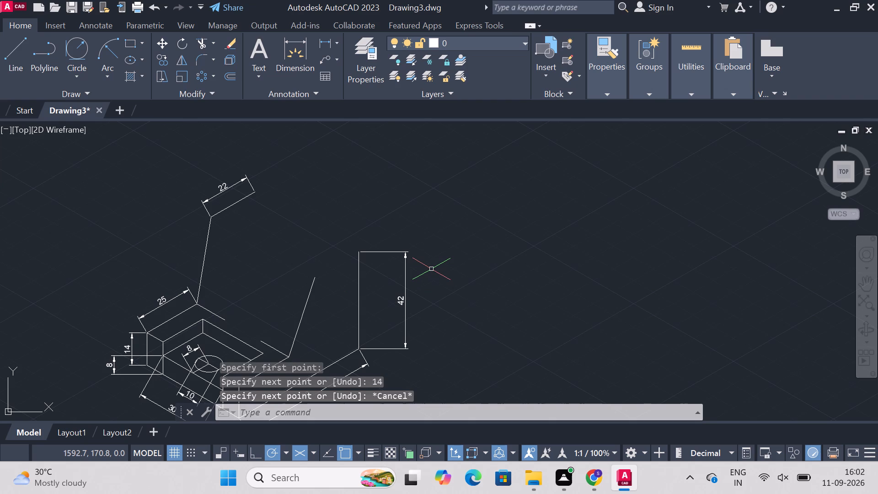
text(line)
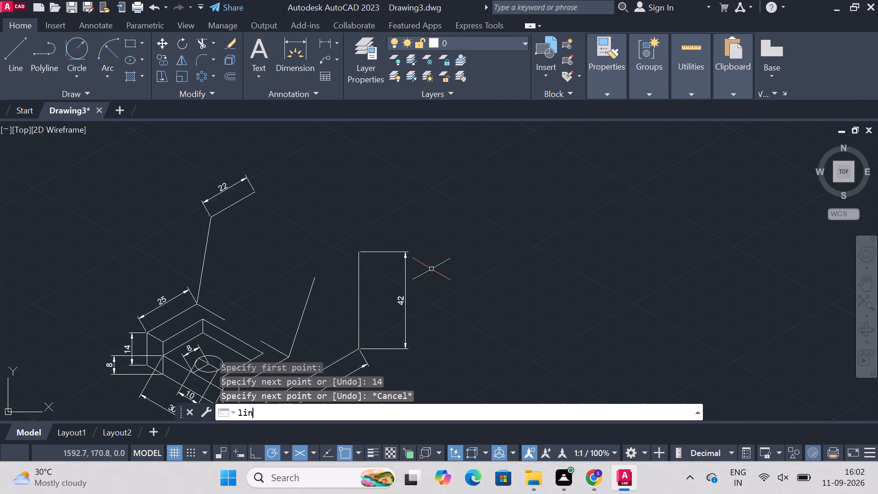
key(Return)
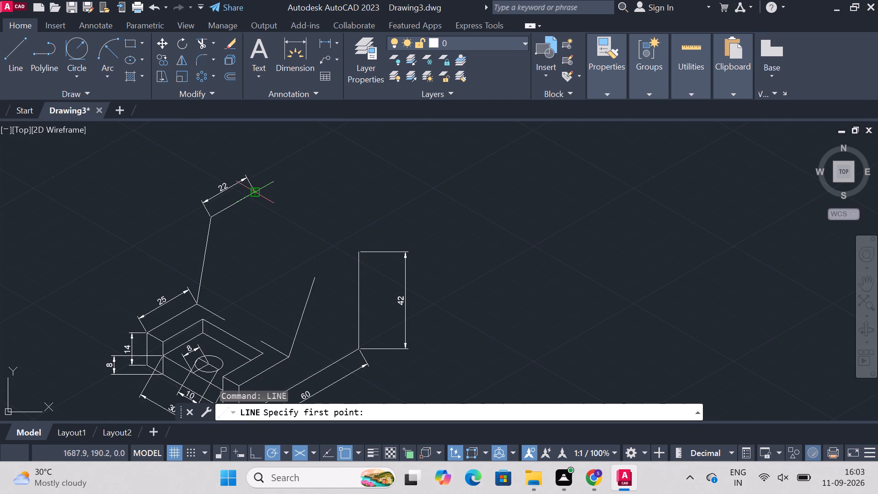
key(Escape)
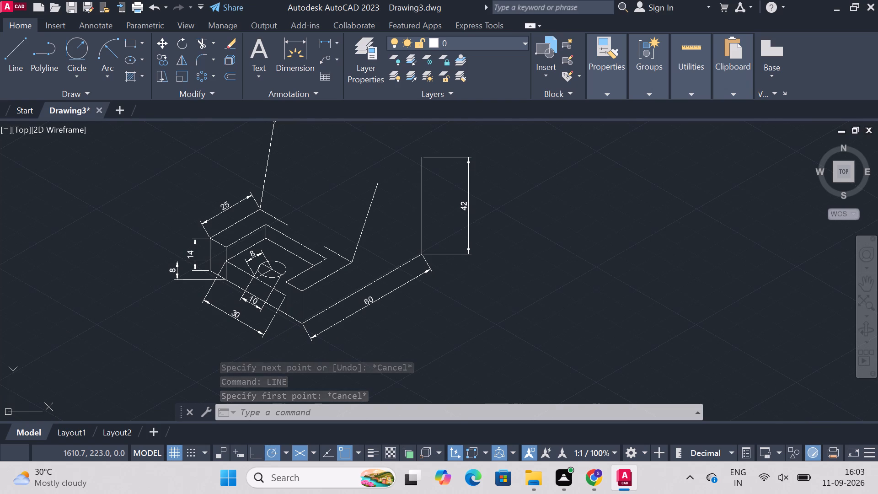
Check the base's overall width between its two outer bottom corners with a dimension preview, without placing it.
click(285, 49)
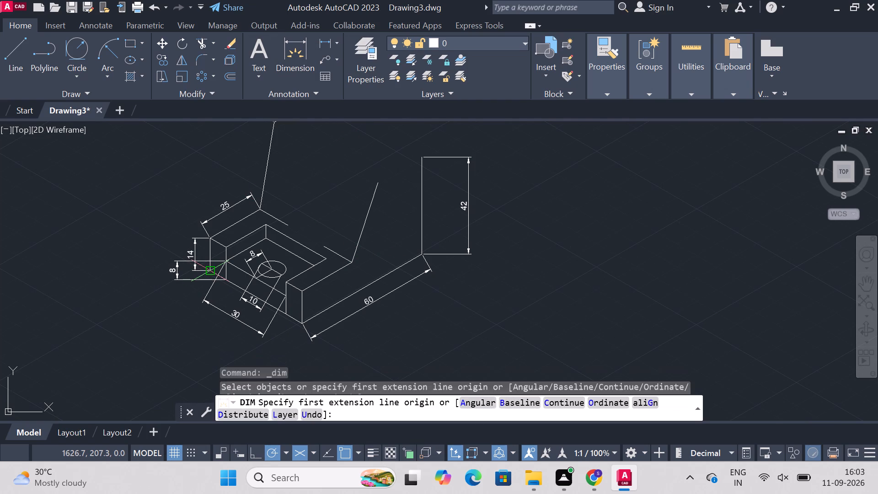
click(214, 268)
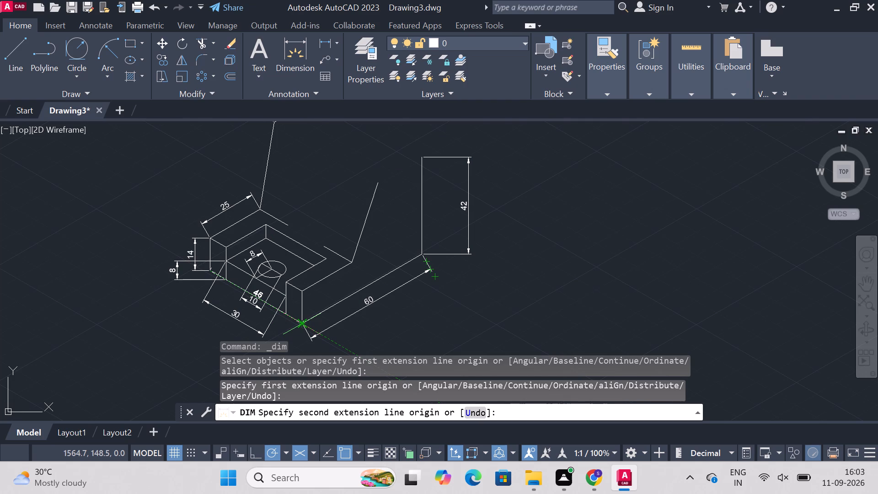
key(Escape)
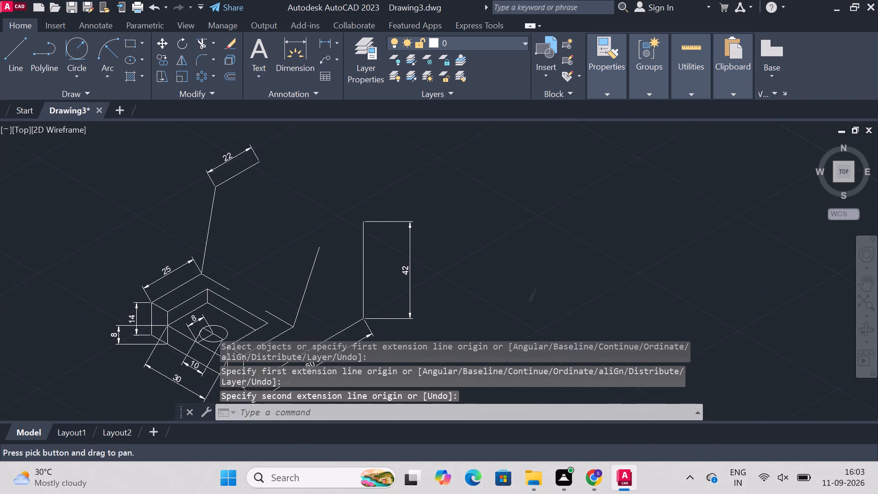
key(Escape)
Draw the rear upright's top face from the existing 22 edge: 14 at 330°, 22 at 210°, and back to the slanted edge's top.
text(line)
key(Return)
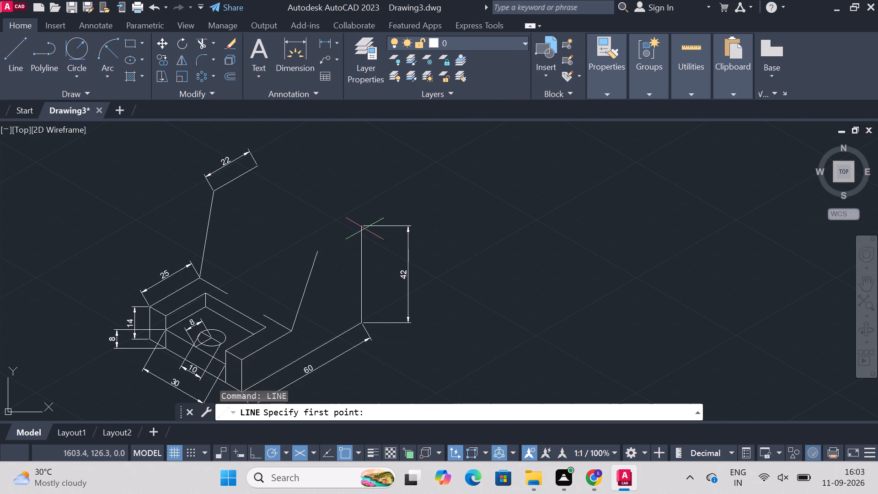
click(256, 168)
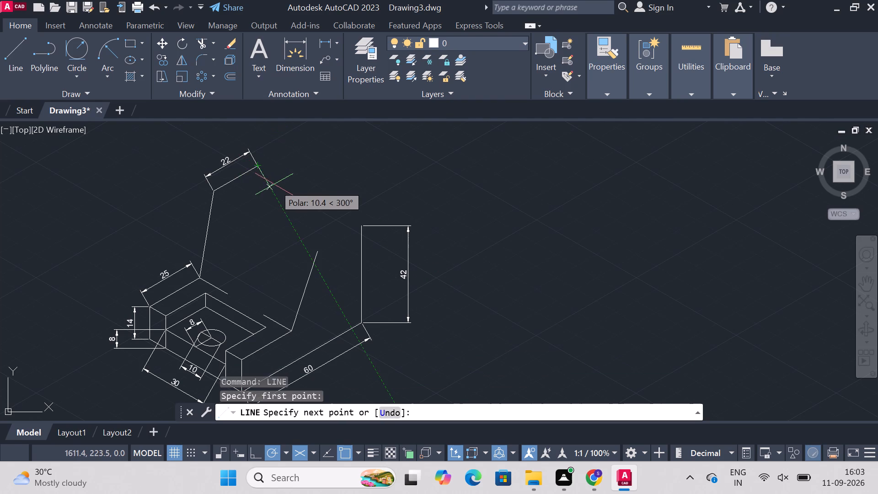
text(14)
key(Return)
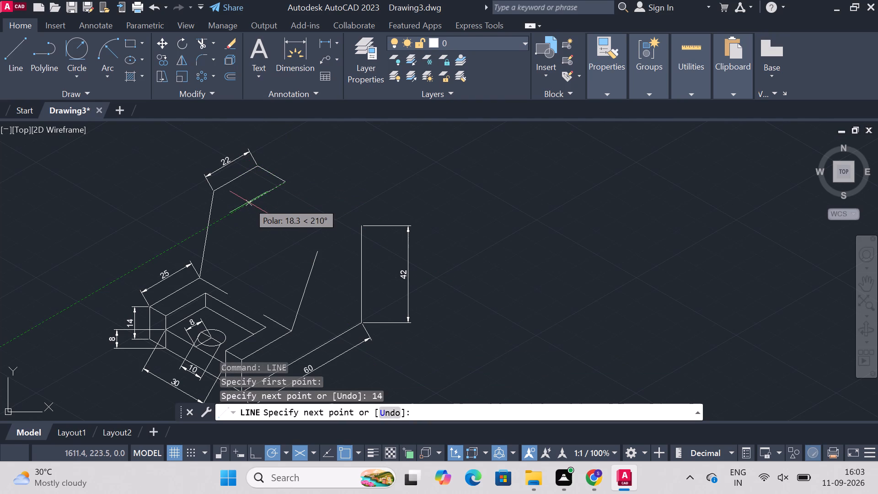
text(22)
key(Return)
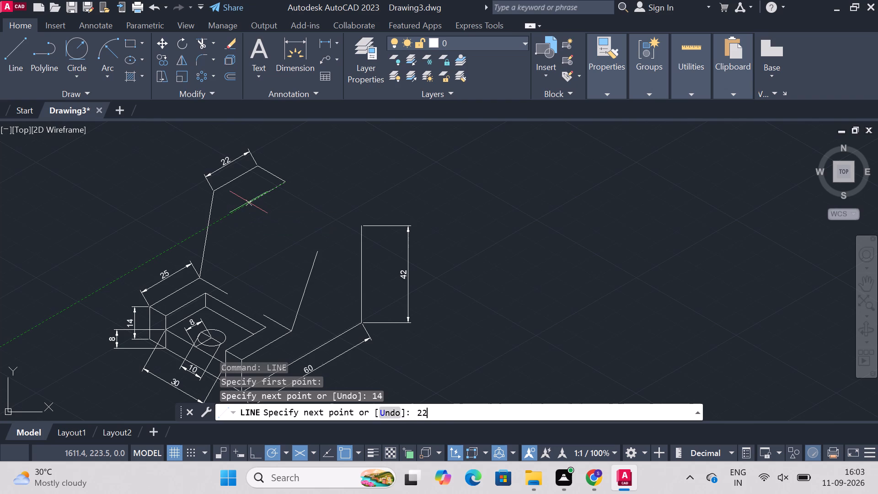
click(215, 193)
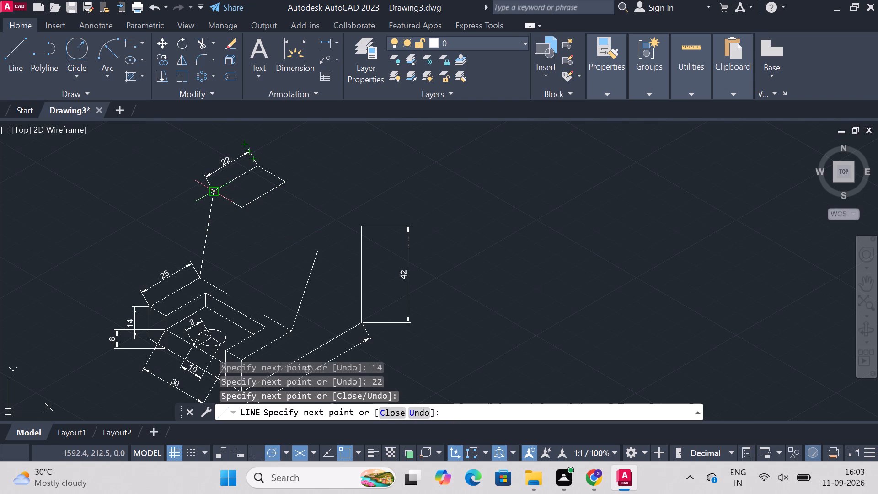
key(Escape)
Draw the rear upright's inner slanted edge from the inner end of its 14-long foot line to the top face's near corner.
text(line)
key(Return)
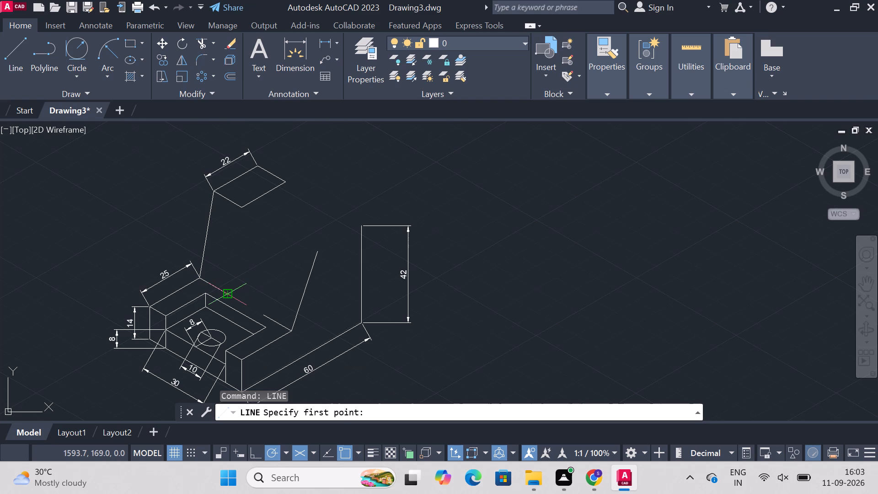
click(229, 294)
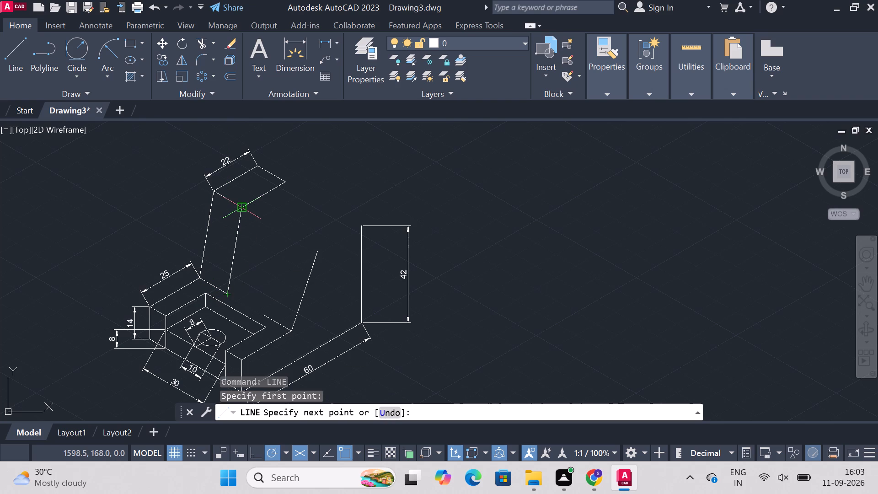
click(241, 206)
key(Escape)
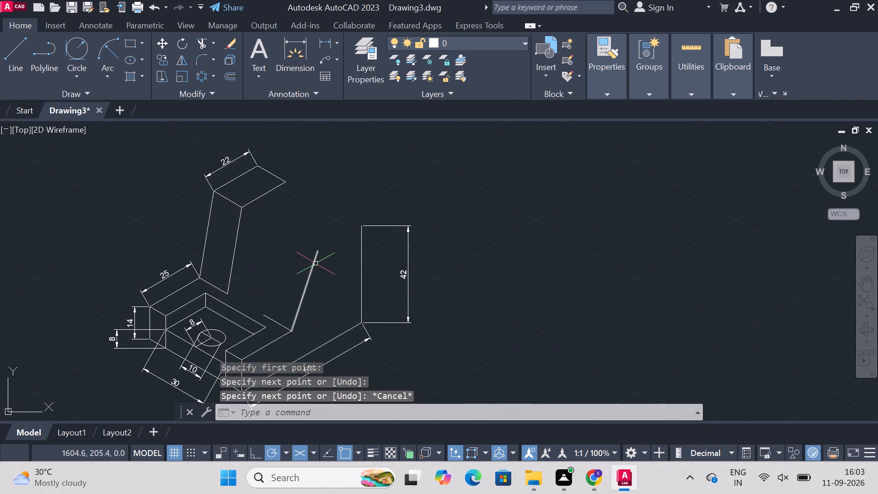
Draw the front upright's top face from its slanted edge's top: 22 at 30°, 14 at 150°, 22 at 210° and 14 at 330°.
text(line)
key(Return)
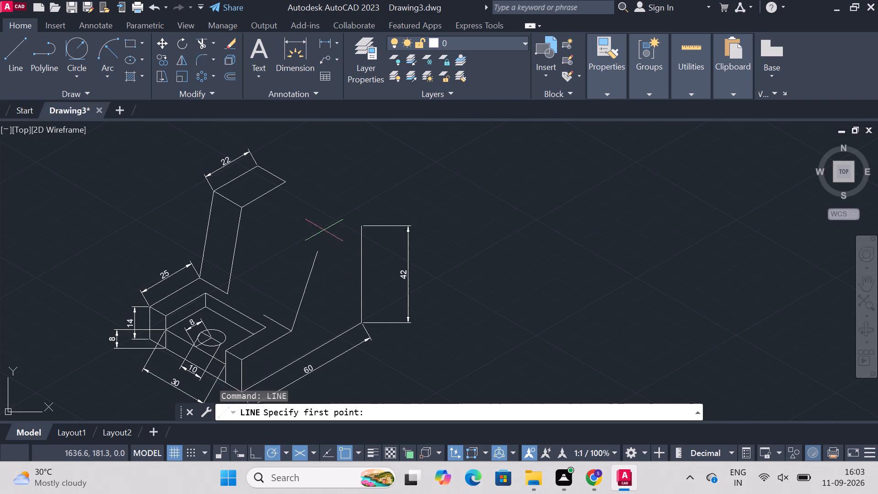
click(320, 252)
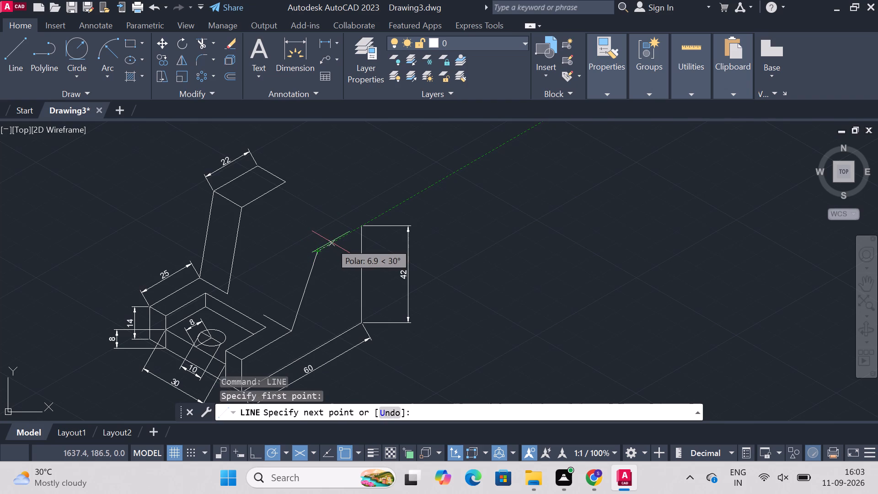
click(326, 239)
text(22)
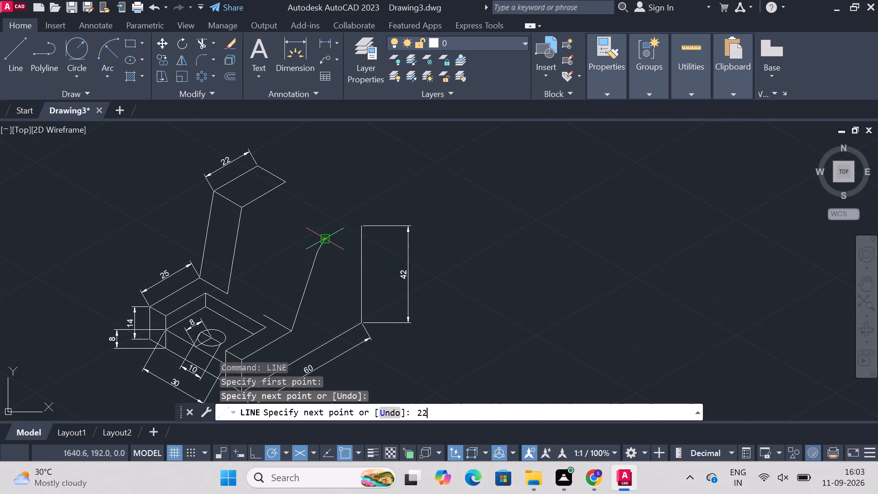
key(Return)
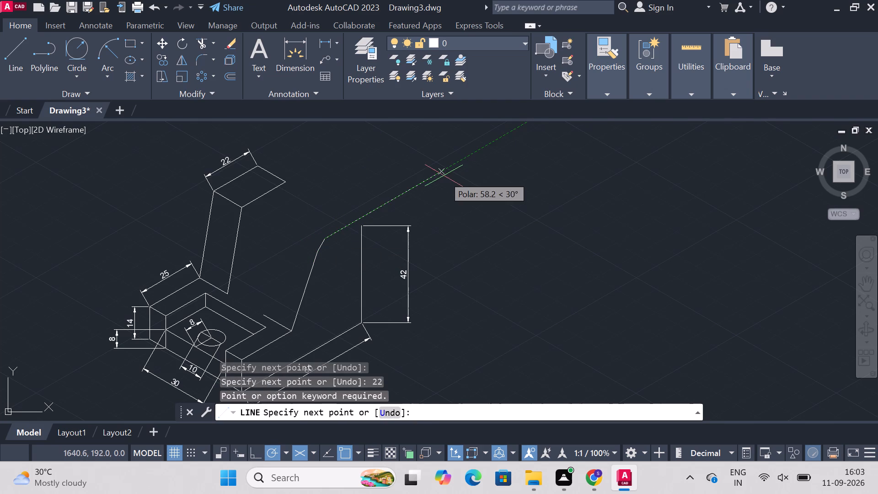
key(ctrl+z)
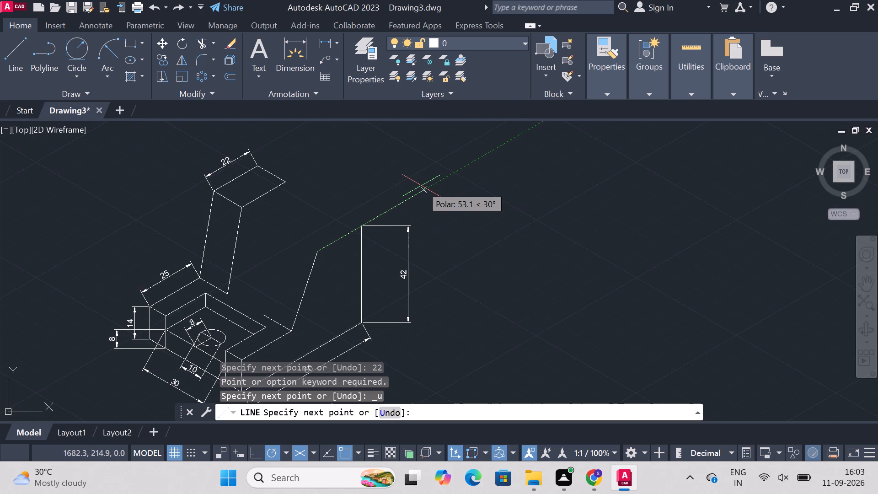
text(line)
key(Return)
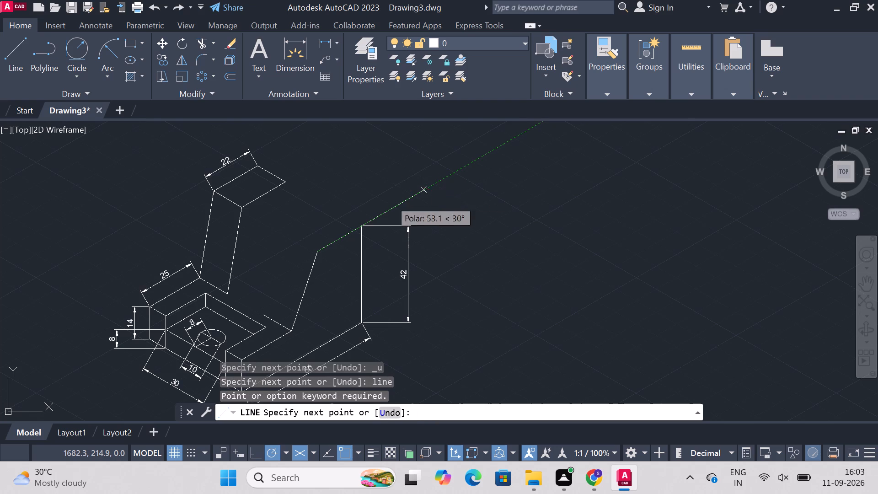
text(22)
key(Return)
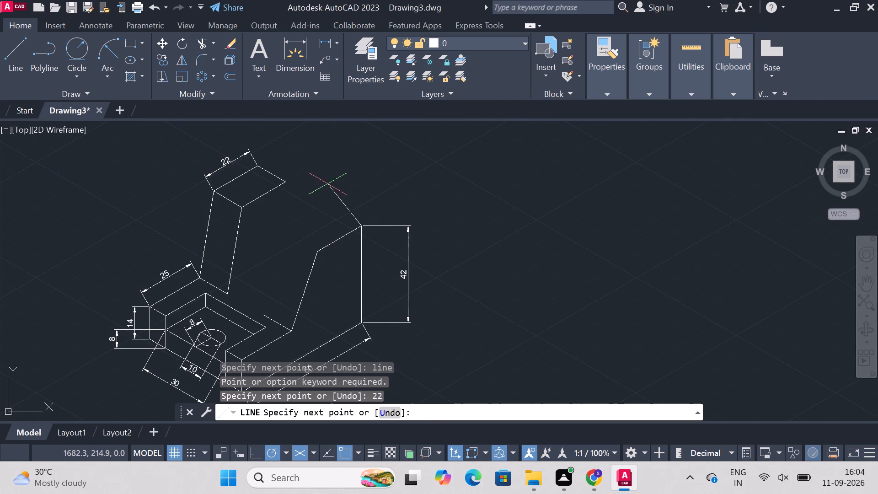
text(14)
key(Return)
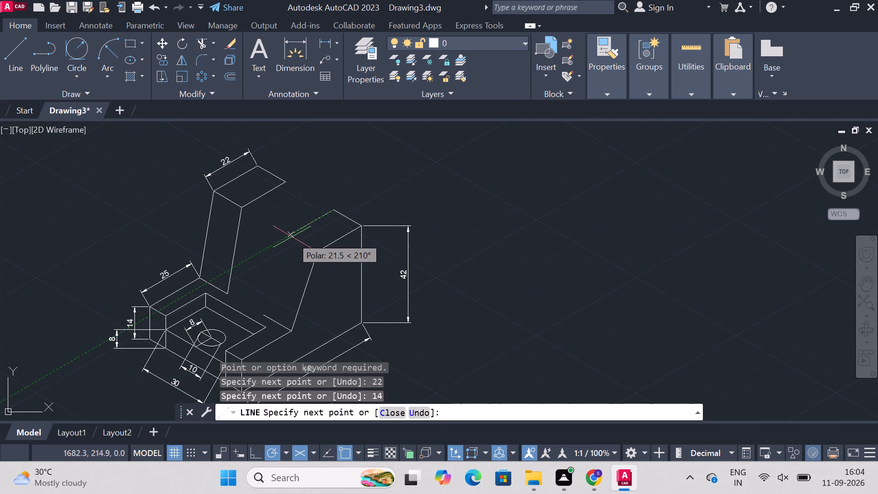
text(22)
key(Return)
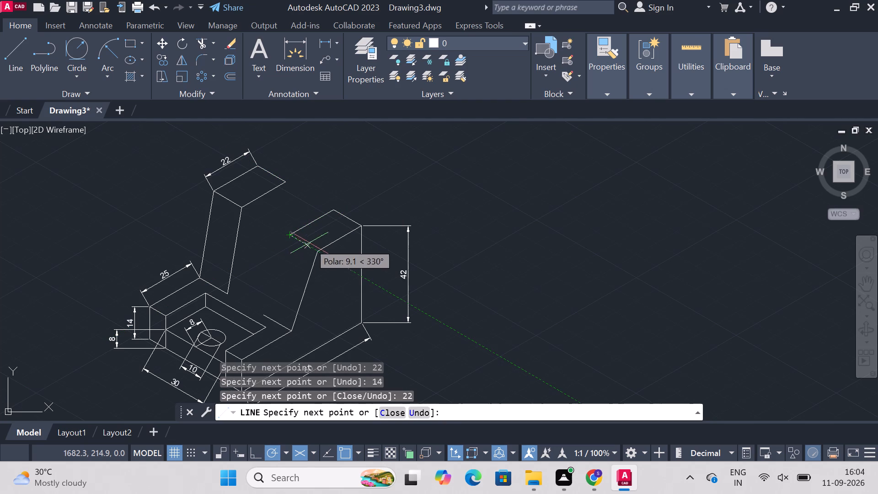
text(14)
key(Return)
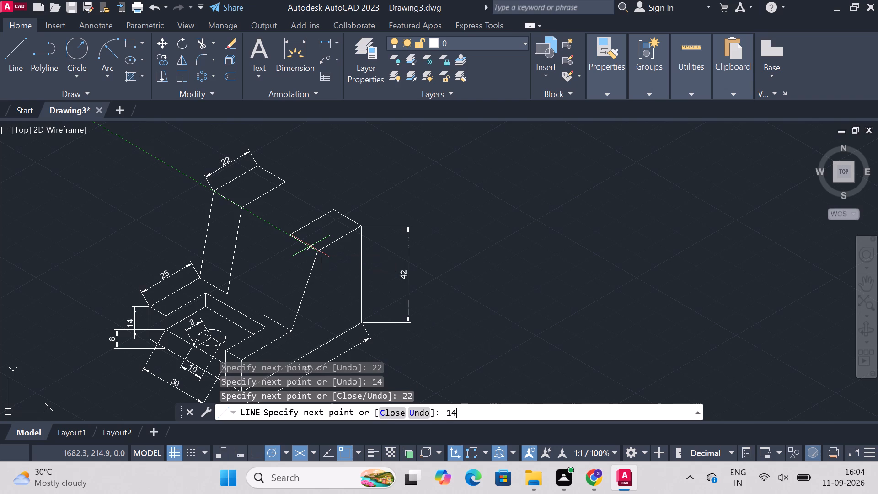
key(Escape)
Draw the front upright's inner slanted edge from the top face's inner corner to the inner end of its 14-long foot line.
text(line)
key(Return)
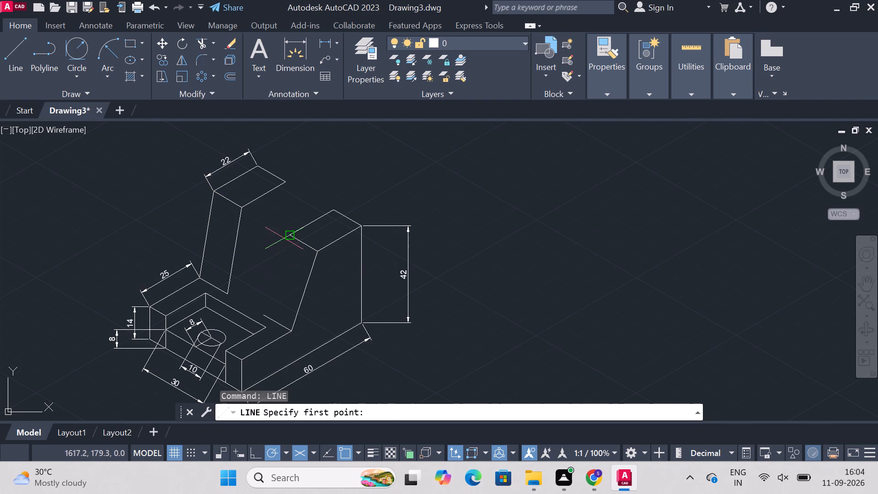
click(286, 236)
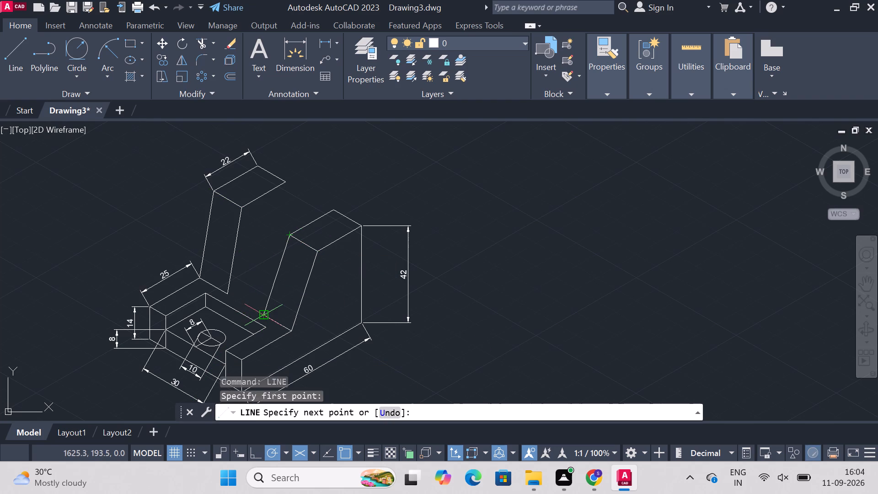
click(260, 311)
key(Escape)
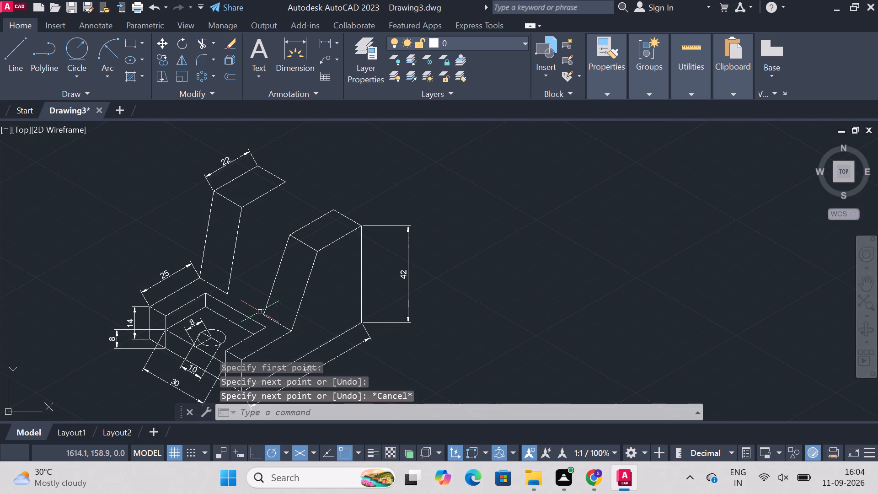
Draw a line at 30° from the inner end of the rear upright's foot line to the front upright's inner slanted edge.
text(lin)
key(space)
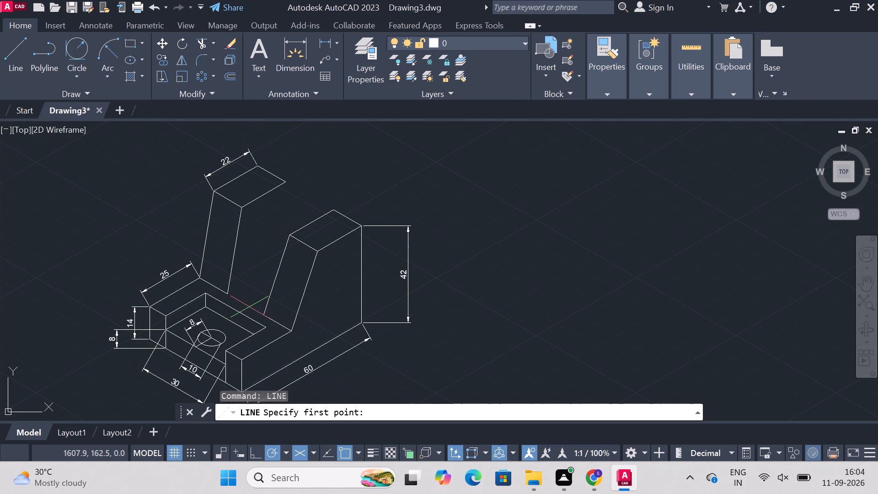
click(229, 293)
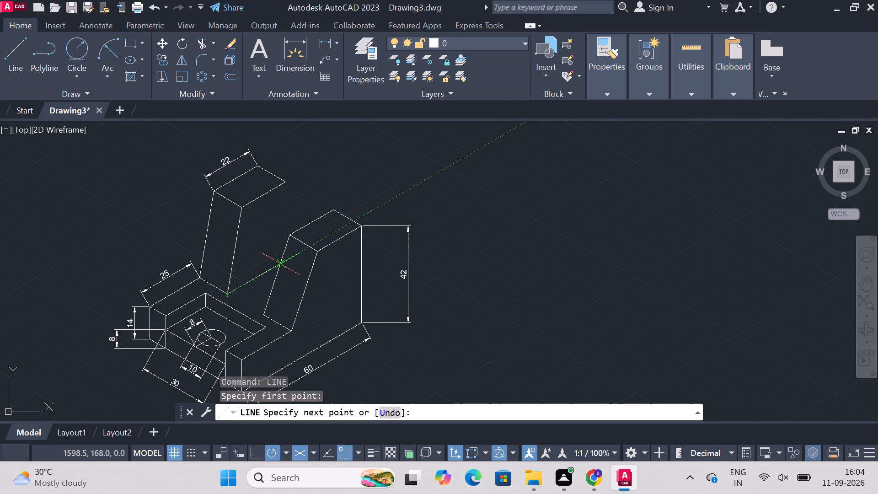
click(281, 263)
key(Escape)
Draw a vertical edge about 28 long from the rear upright's inner rear top corner down to the front upright's inner slanted edge.
text(line)
key(Return)
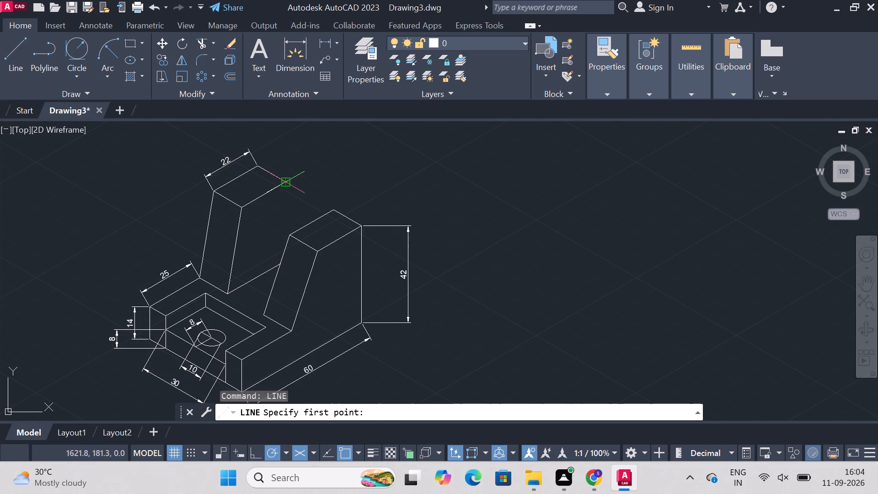
click(284, 181)
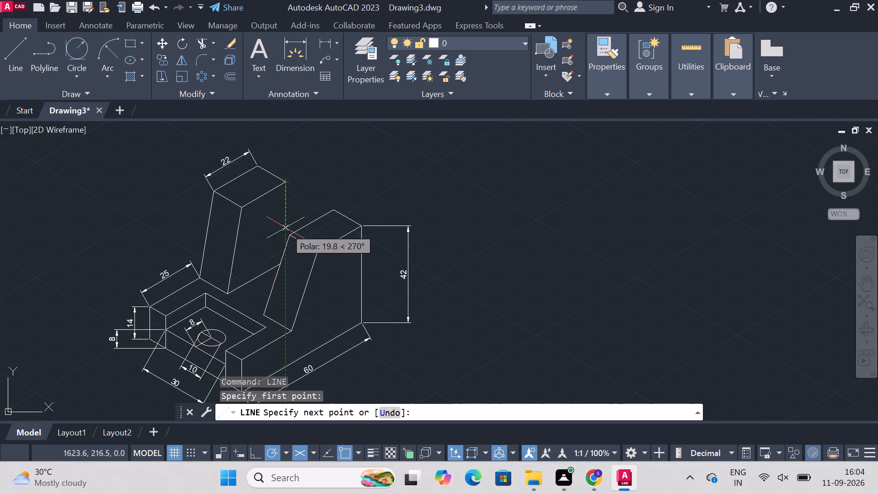
click(283, 243)
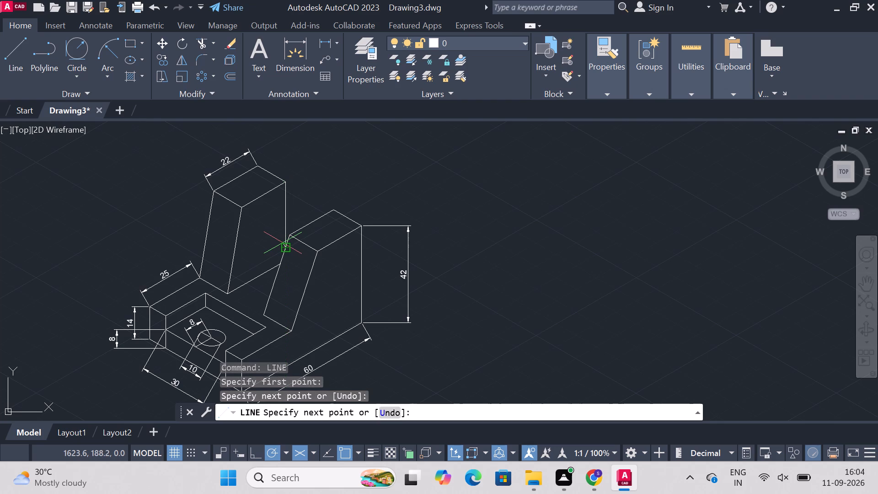
key(Escape)
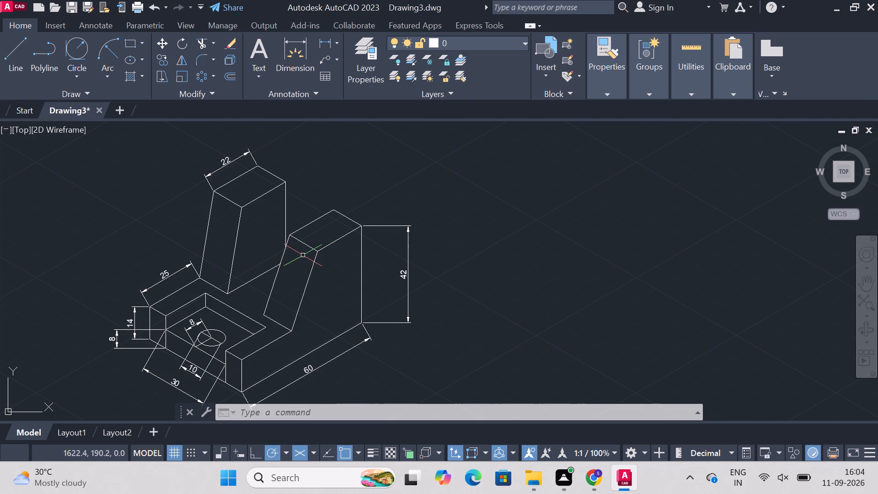
Erase the rear upright's inner slanted edge and the four edges of its top face.
click(236, 244)
key(Delete)
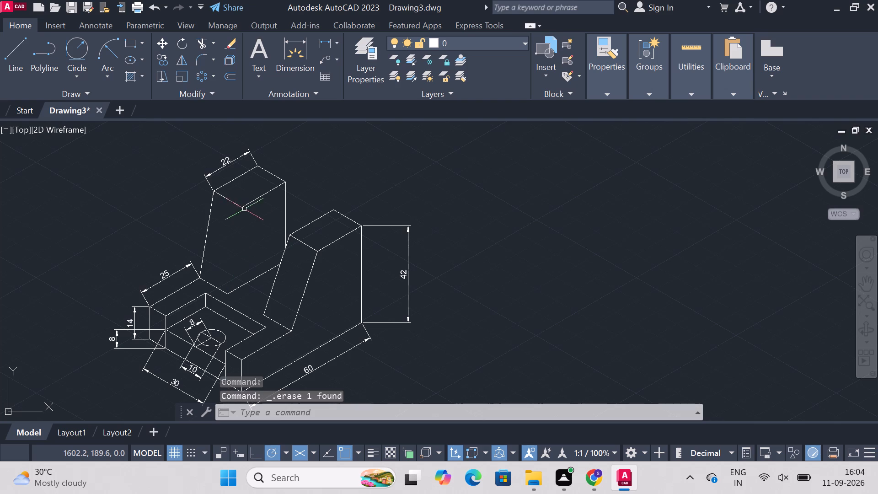
click(252, 202)
key(Delete)
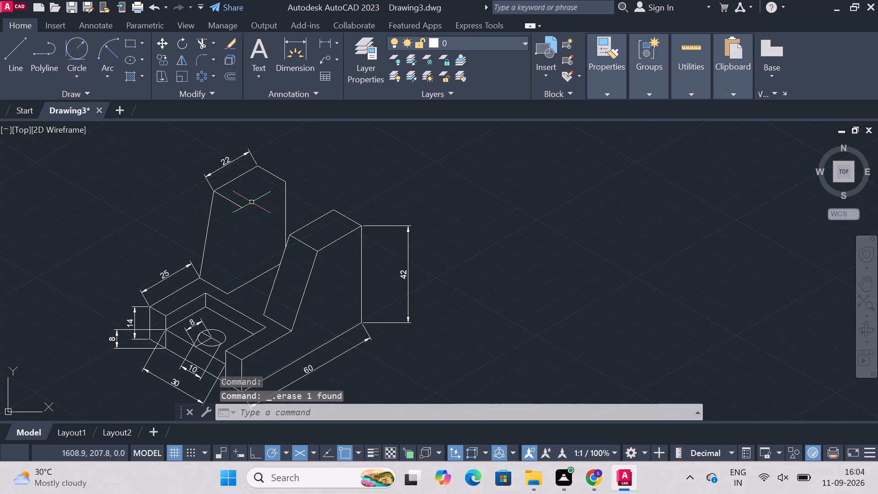
click(274, 177)
key(Delete)
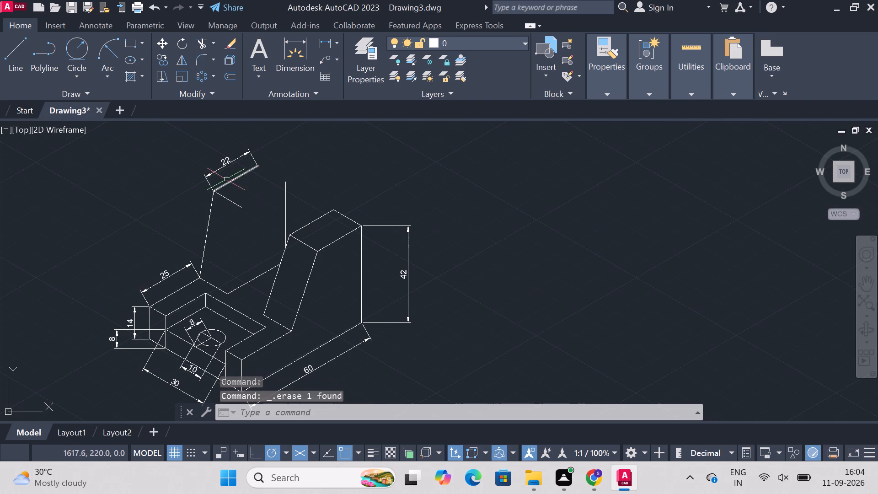
click(225, 200)
key(BackSpace)
key(Delete)
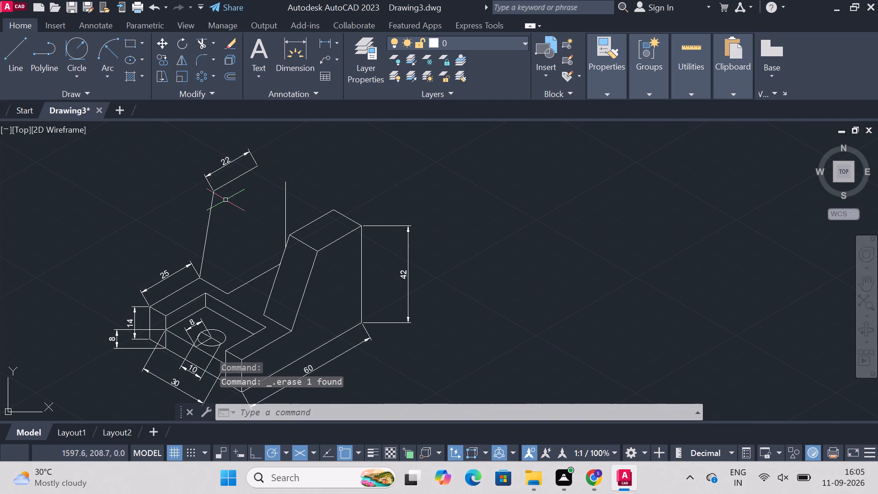
click(234, 179)
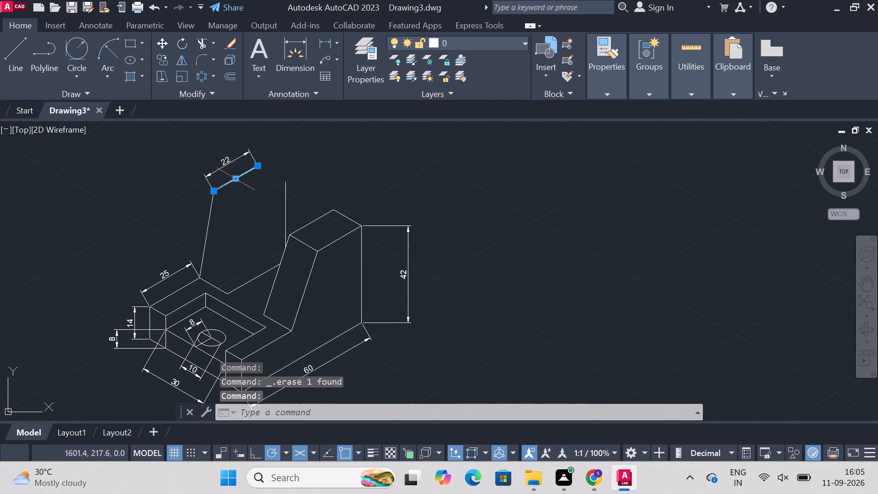
key(Delete)
key(Delete)
Erase the rear upright's outer slanted edge, 30° base line, 22 dimension and vertical rear edge.
click(206, 220)
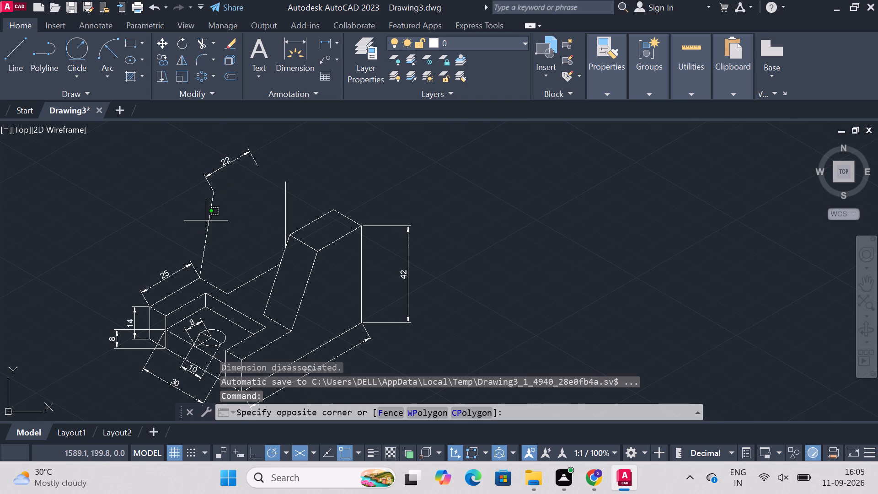
click(211, 227)
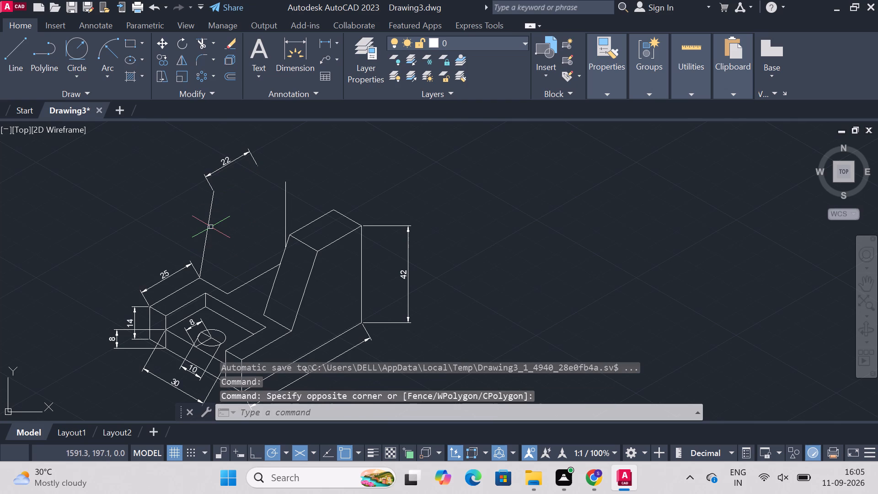
click(209, 221)
key(Delete)
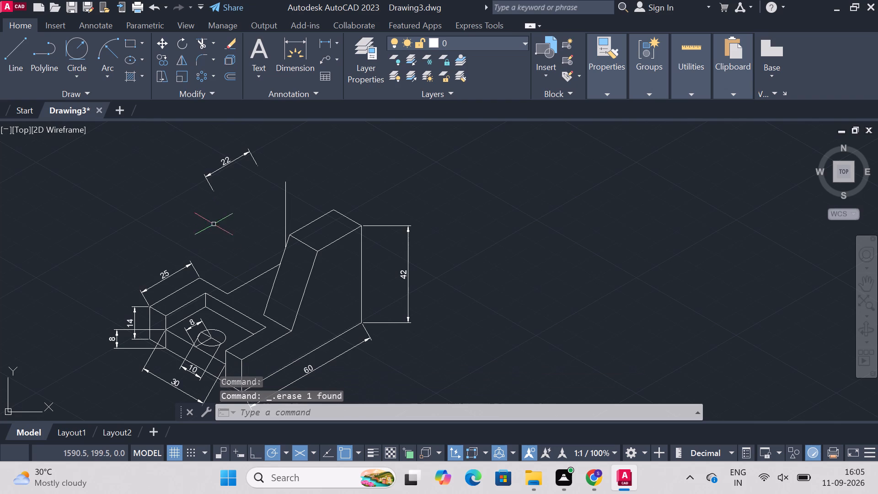
click(244, 282)
key(Delete)
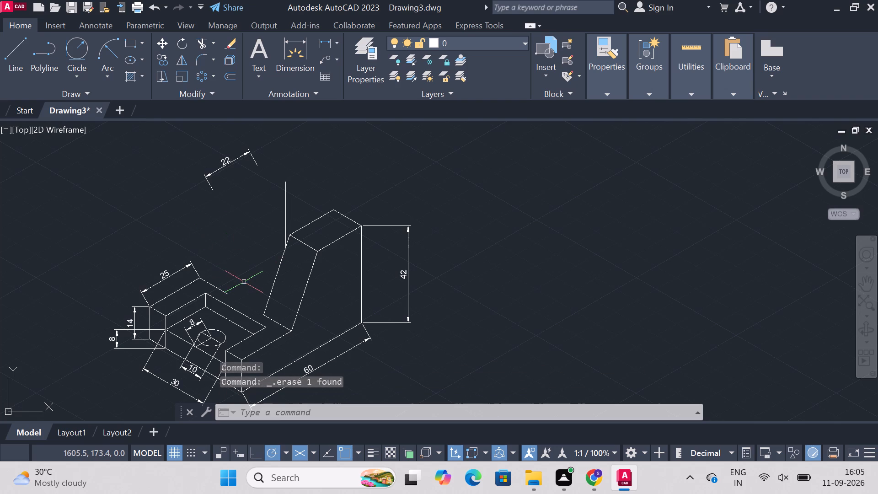
click(232, 164)
key(Delete)
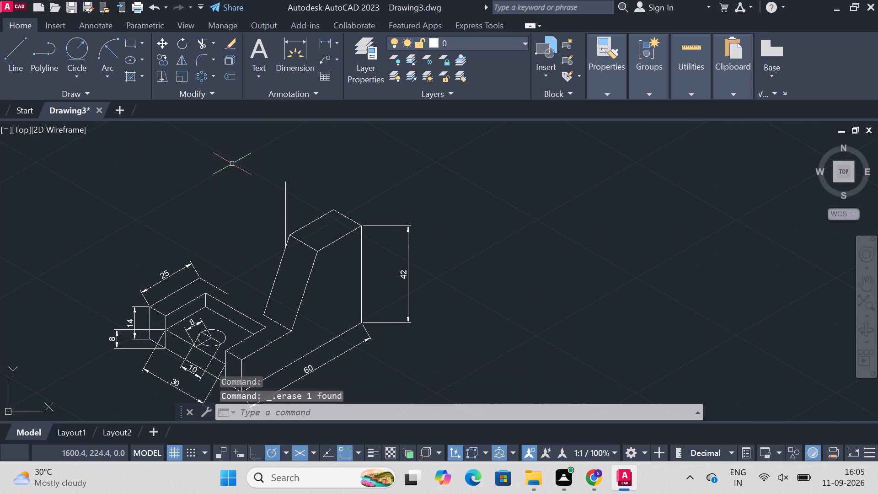
click(285, 198)
key(Delete)
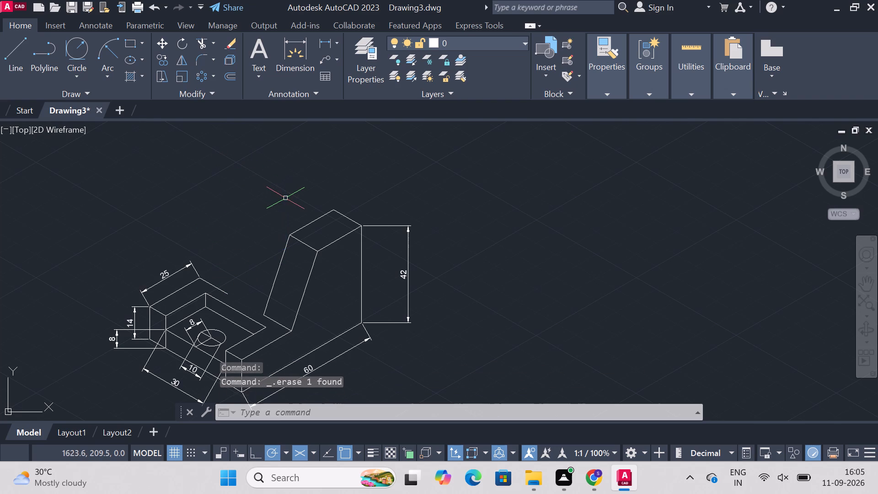
From the front upright's top rear corner, draw an 18 spacing line at 150°, then the rear top face: 22 at 210°, 14 at 150°, 22 at 30°, closed.
text(line)
key(Return)
click(334, 211)
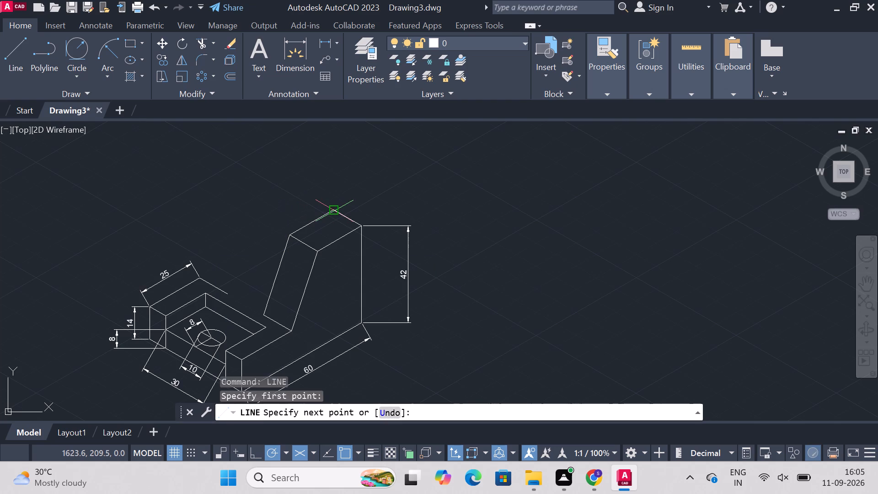
text(18)
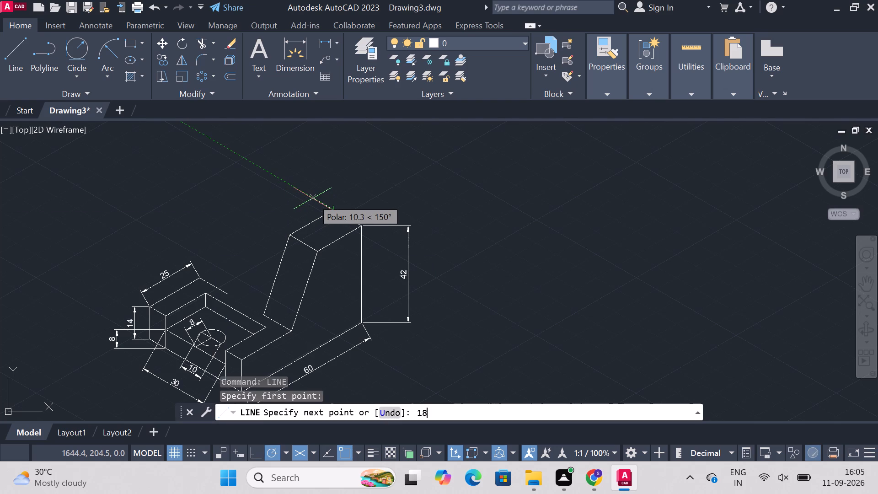
key(Return)
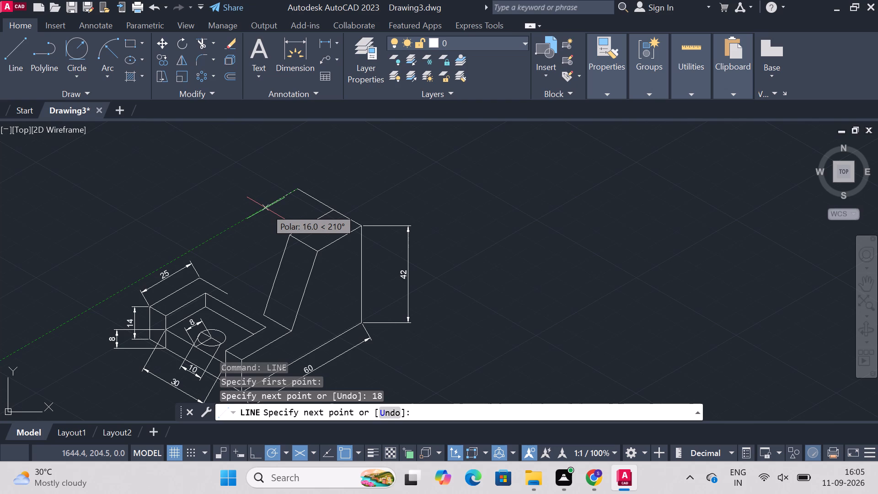
text(22)
key(Return)
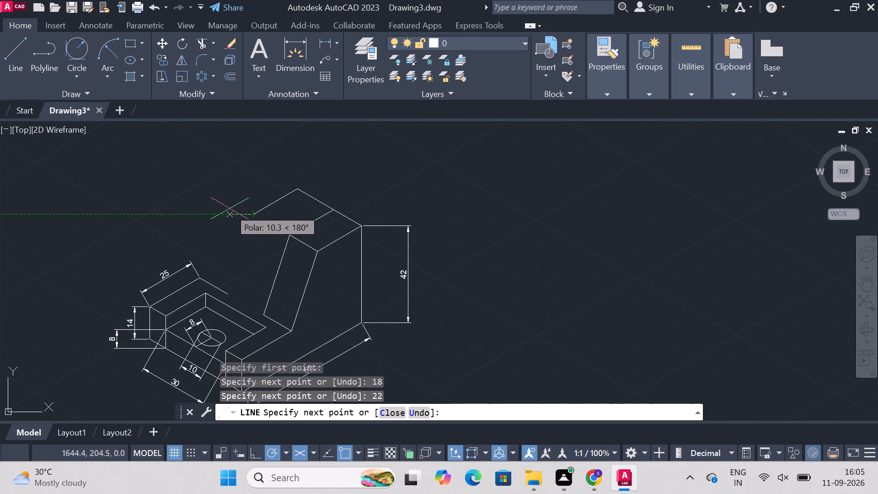
key(1)
key(4)
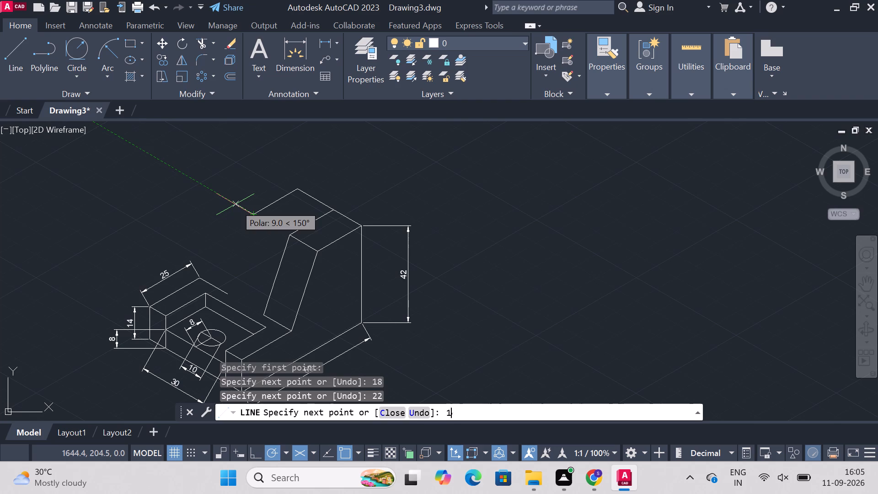
key(Return)
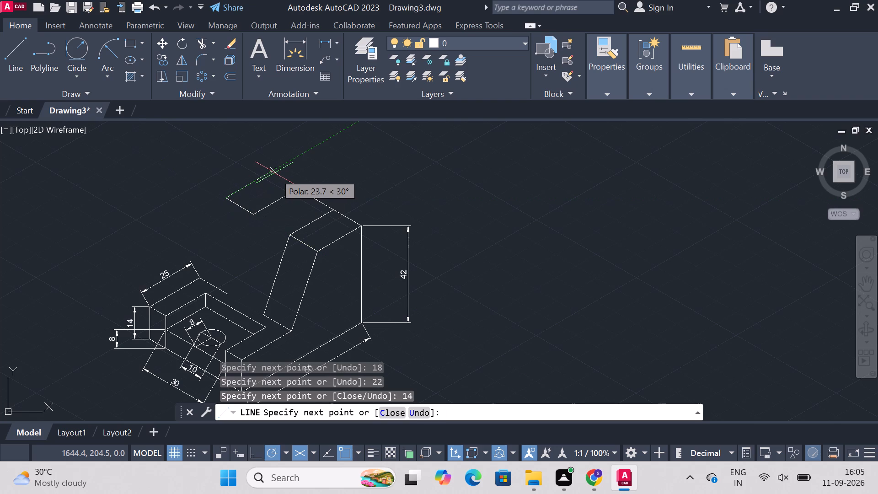
text(22)
key(Return)
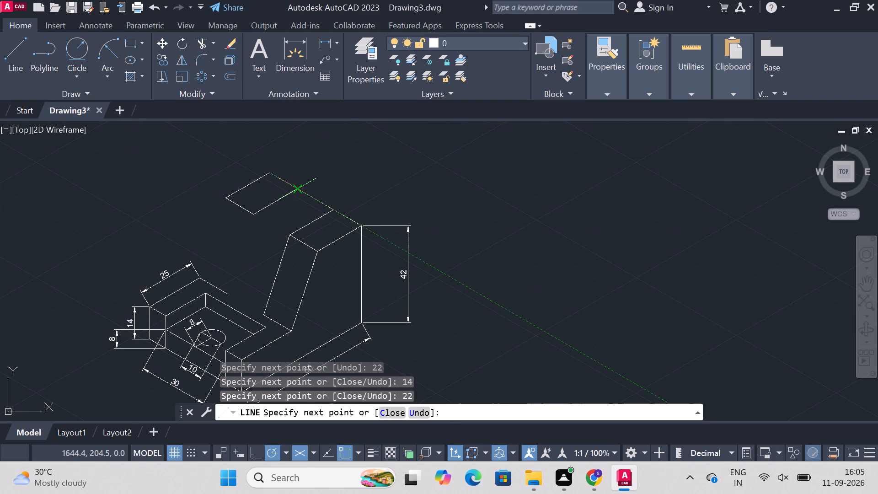
click(294, 185)
key(Escape)
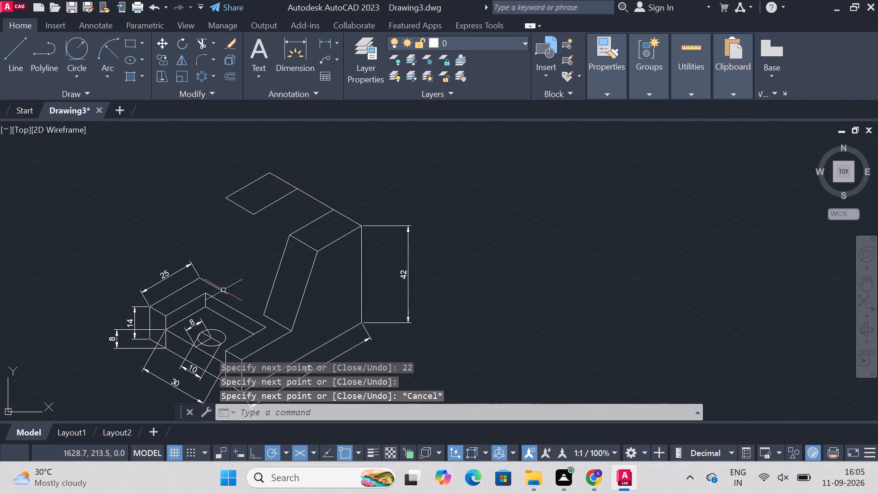
Draw the rear upright's outer slanted edge from the outer end of its foot line to the top face's outer front corner.
text(line)
key(Return)
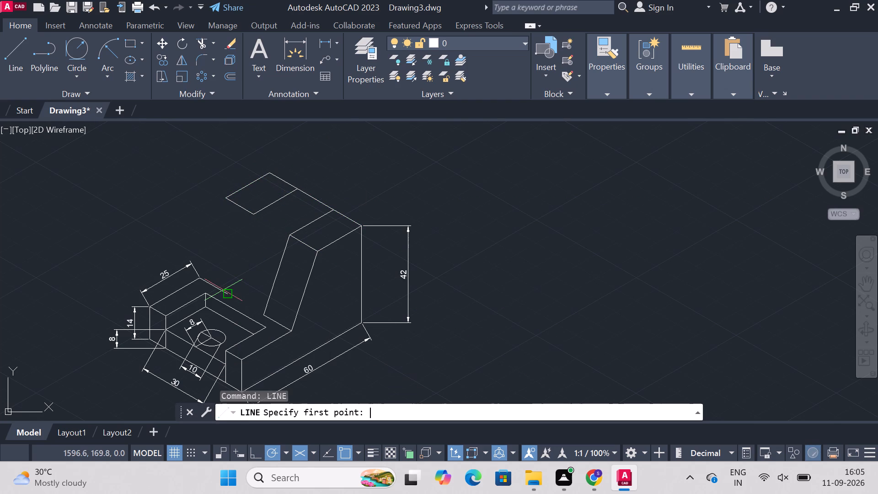
click(199, 280)
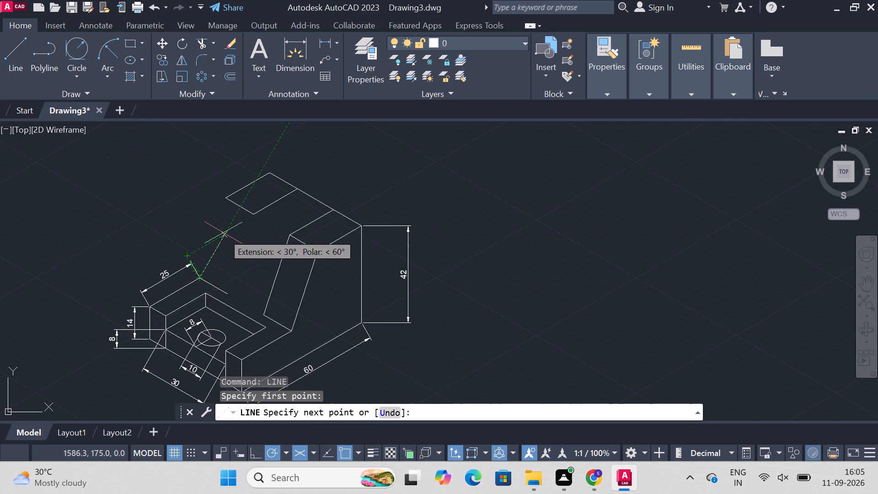
click(230, 199)
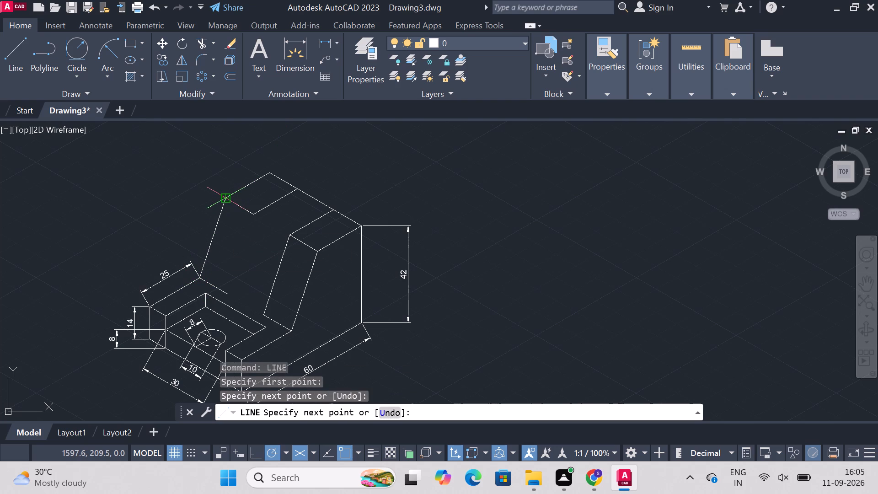
key(Escape)
Draw the rear upright's inner slanted edge from the inner end of its foot line to the top face's inner front corner.
text(line)
key(Return)
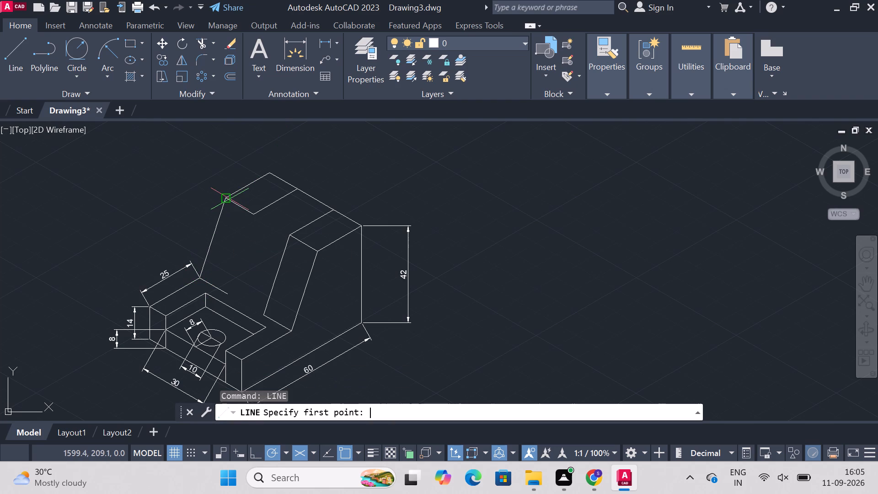
click(223, 296)
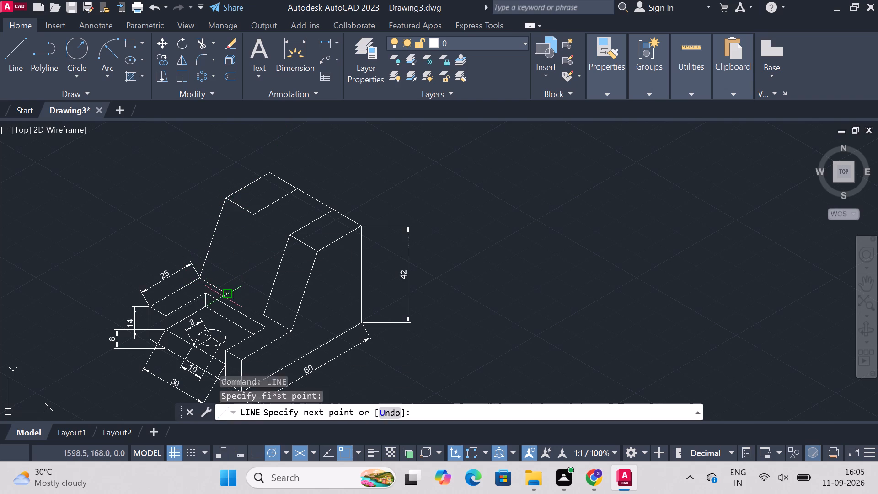
click(255, 214)
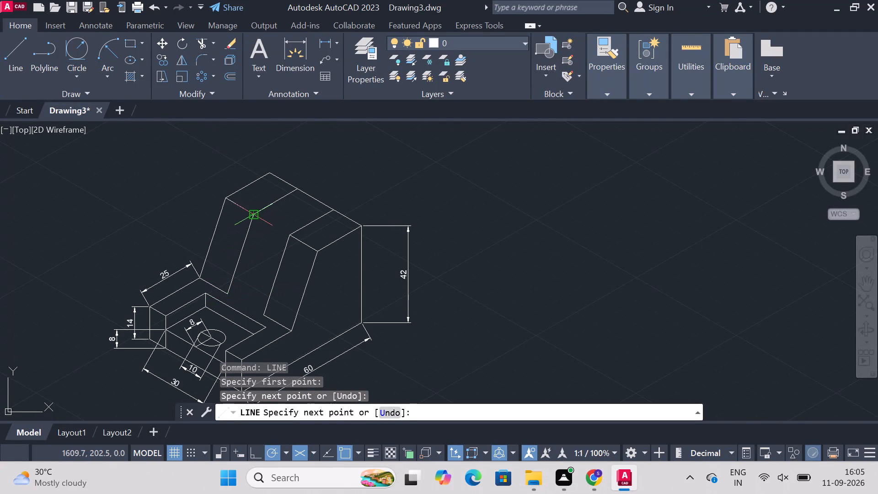
key(Escape)
Draw a line at 30° from the inner end of the rear upright's foot line to the front upright's inner slanted edge.
text(line)
key(Return)
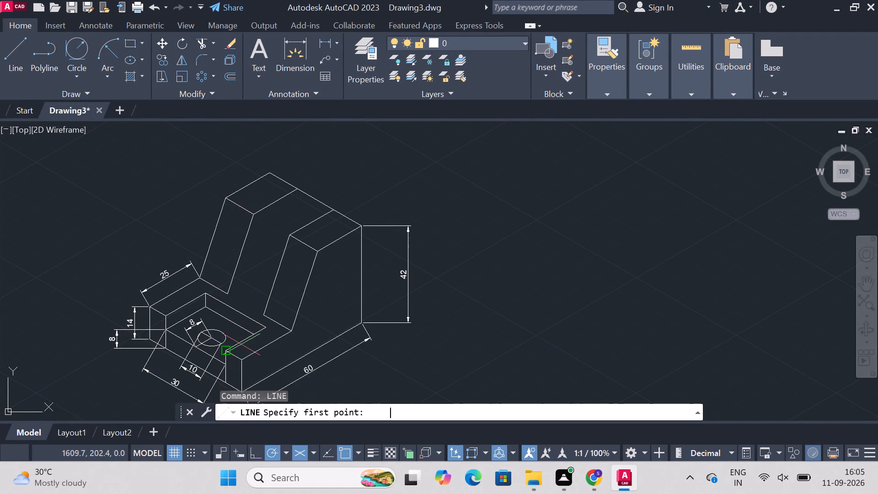
click(226, 298)
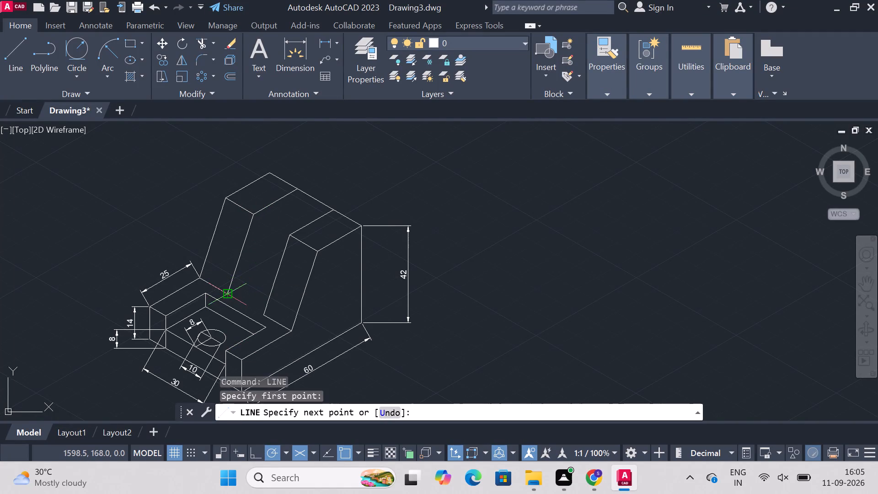
click(277, 266)
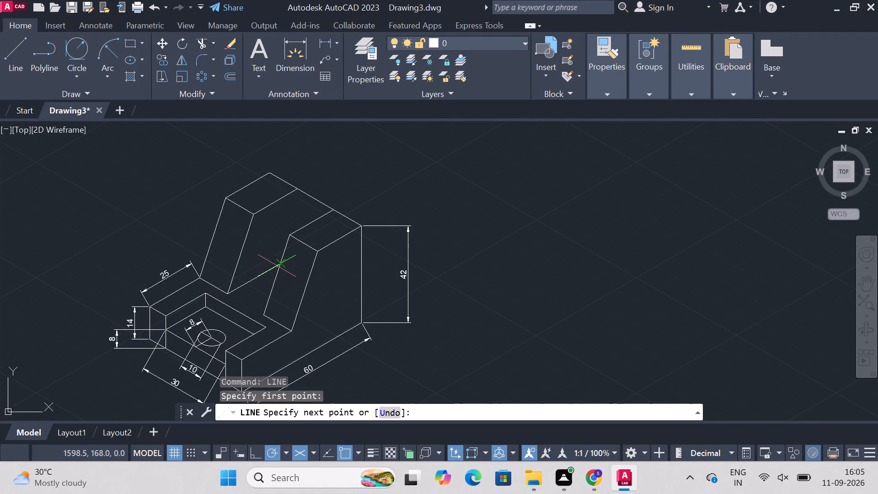
click(277, 266)
key(Escape)
Draw a vertical edge about 18 long from the rear upright's inner rear top corner down to the front upright's top face.
text(line)
key(Return)
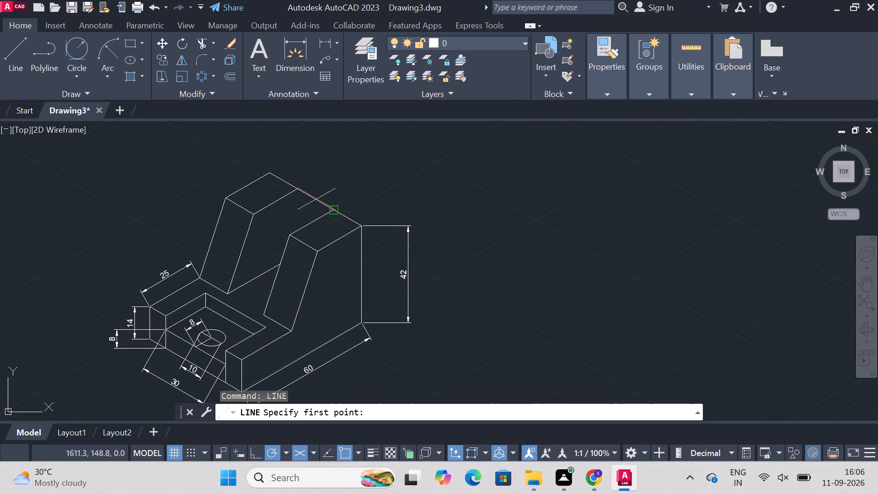
click(294, 191)
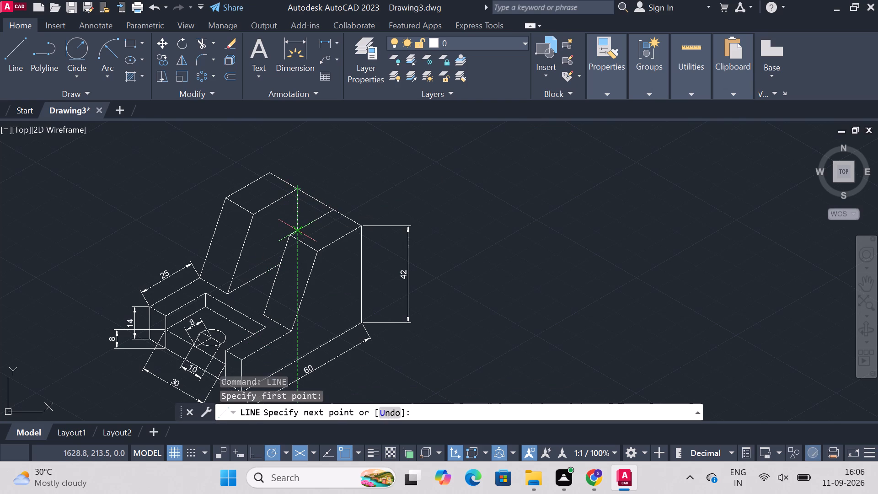
click(294, 232)
key(Escape)
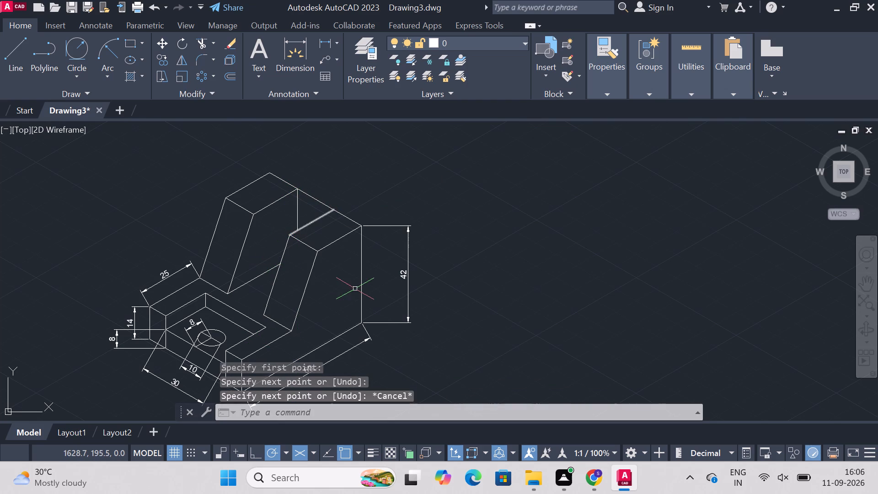
Trim away the 18-long spacing line between the two uprights' top faces.
text(trim)
key(Return)
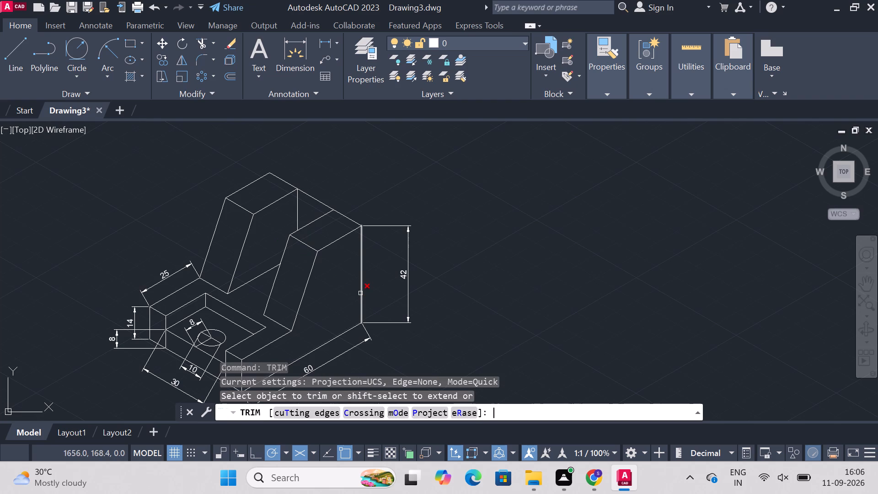
click(328, 207)
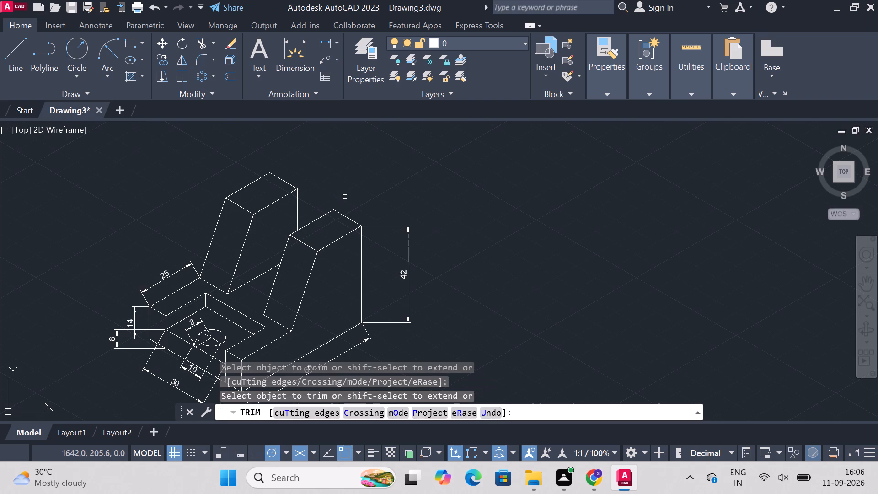
key(Escape)
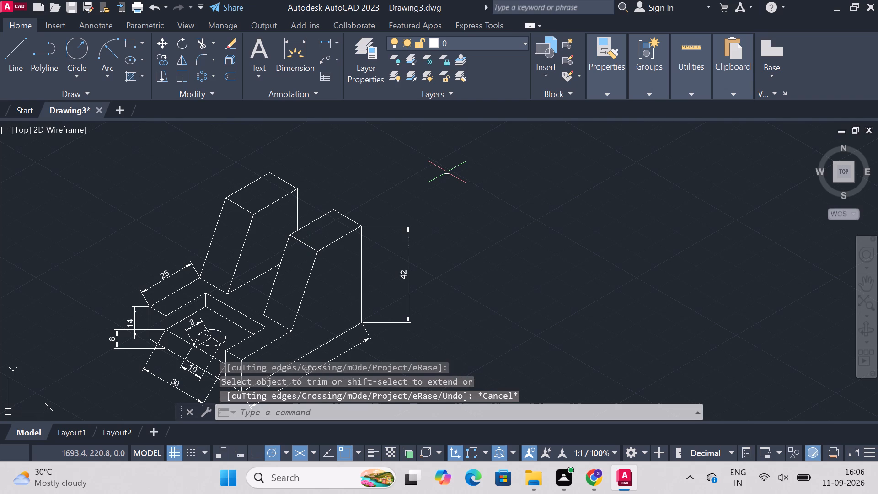
Draw guide lines from the front upright's lower outer corner: 24 straight up, followed by 12 at 210° into its side face.
text(line)
key(Return)
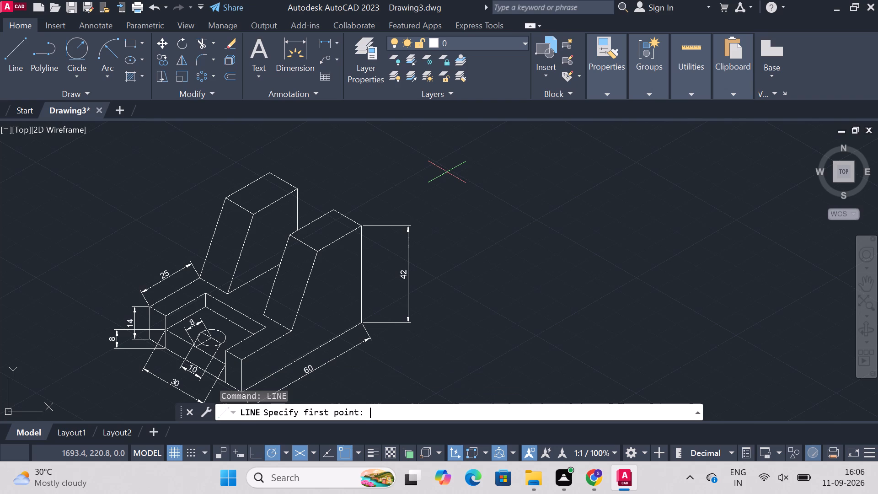
click(358, 323)
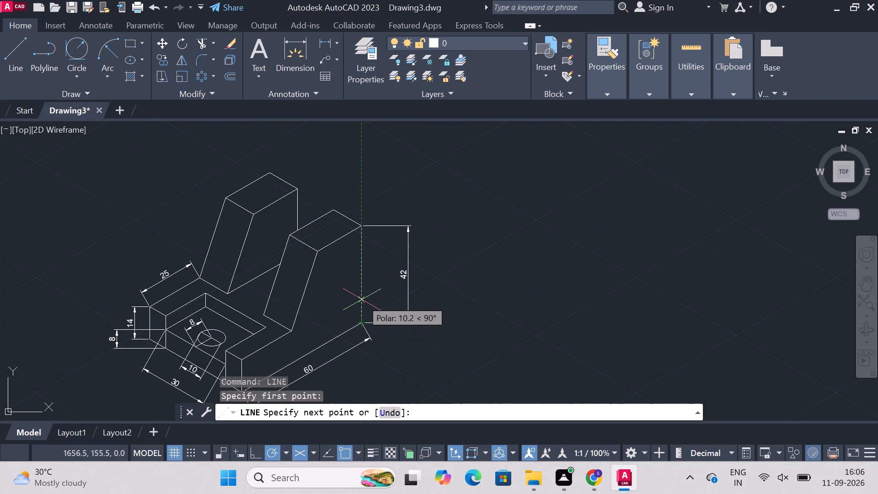
text(24)
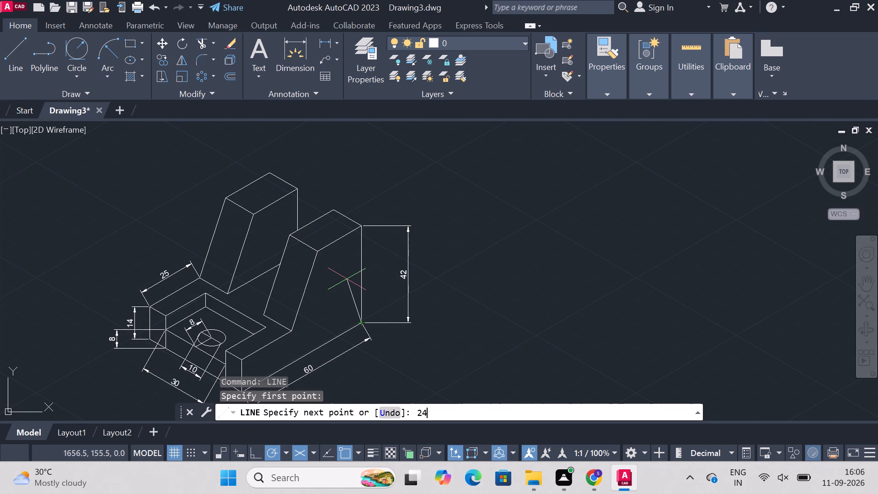
key(Return)
key(ctrl+z)
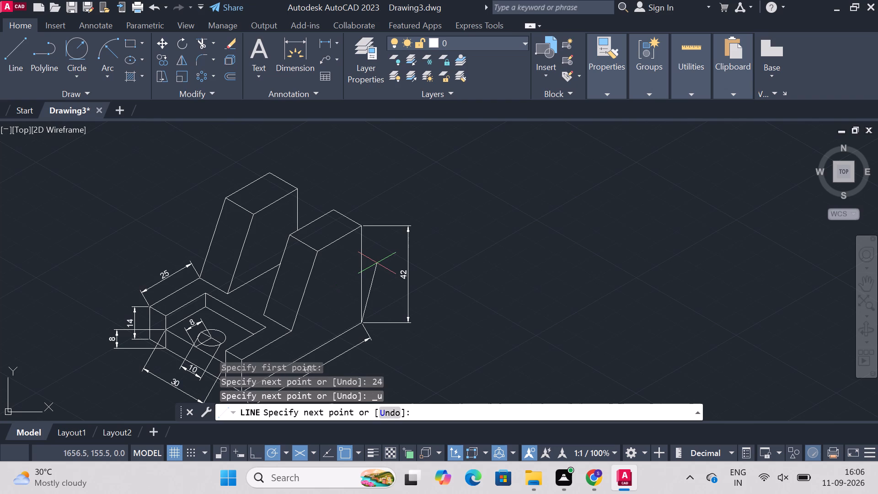
text(24)
key(Return)
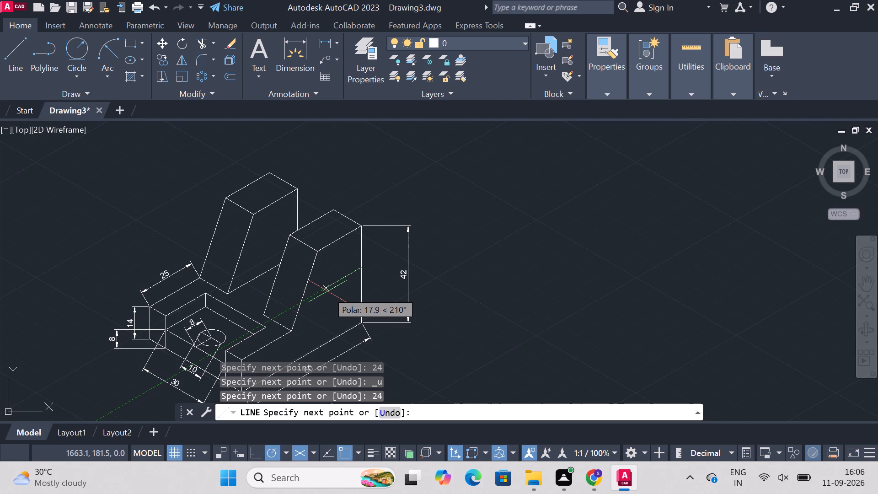
text(12)
key(Return)
key(Escape)
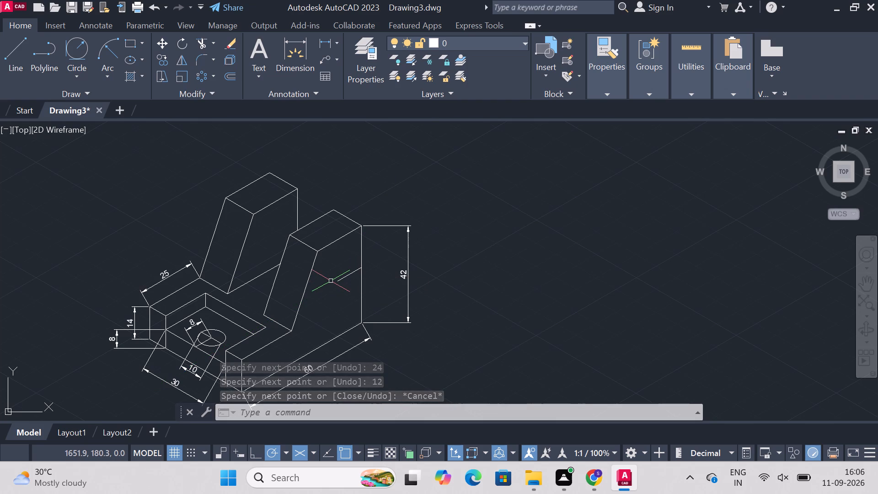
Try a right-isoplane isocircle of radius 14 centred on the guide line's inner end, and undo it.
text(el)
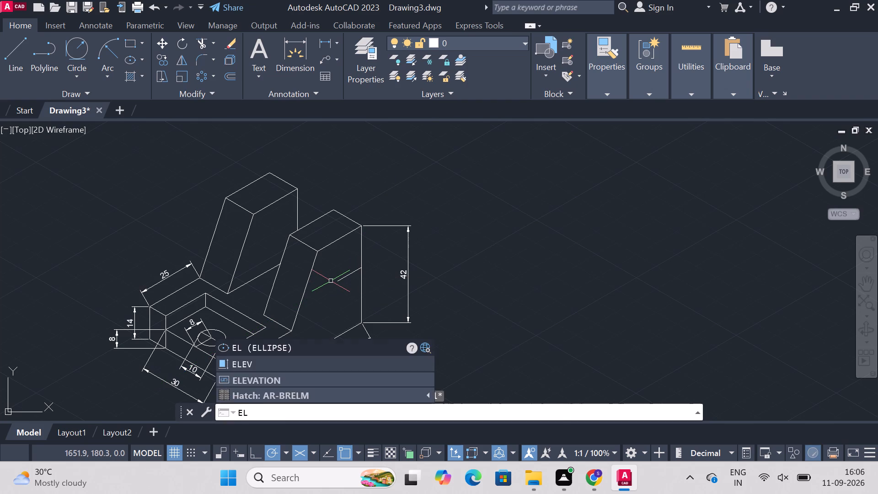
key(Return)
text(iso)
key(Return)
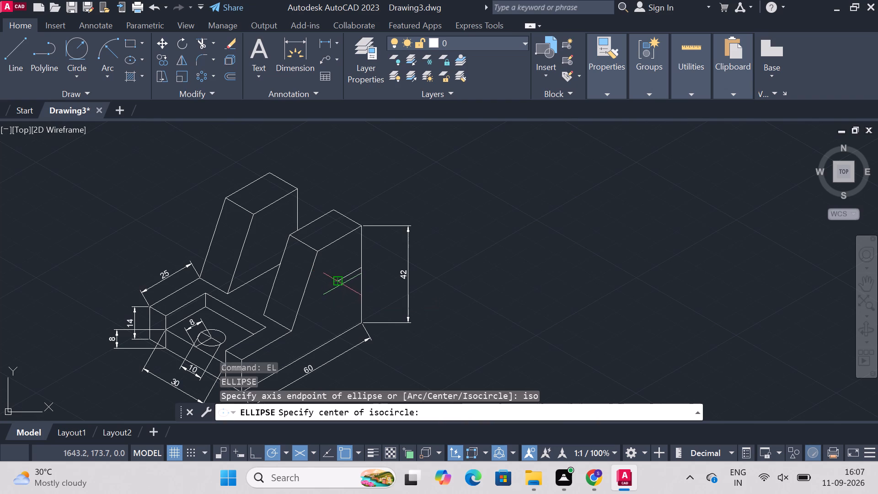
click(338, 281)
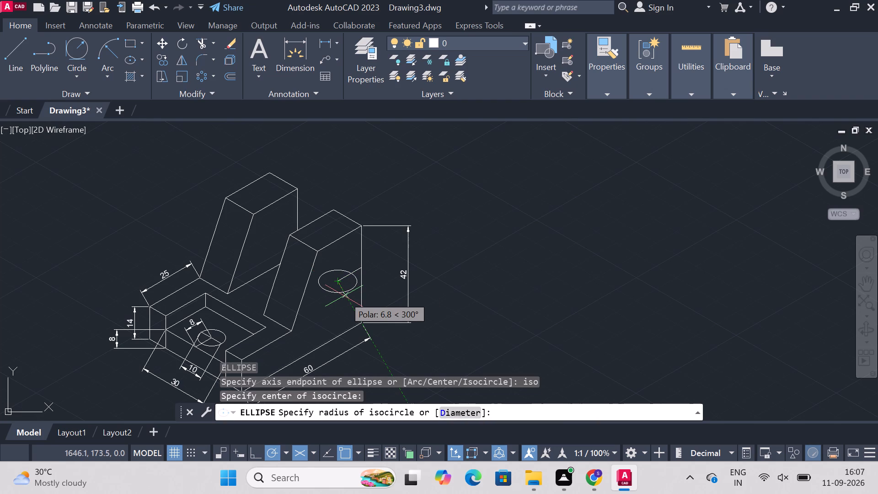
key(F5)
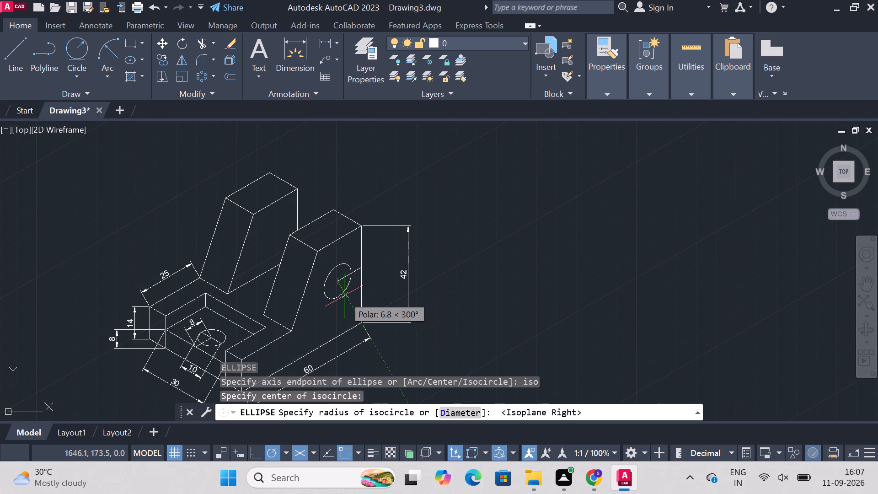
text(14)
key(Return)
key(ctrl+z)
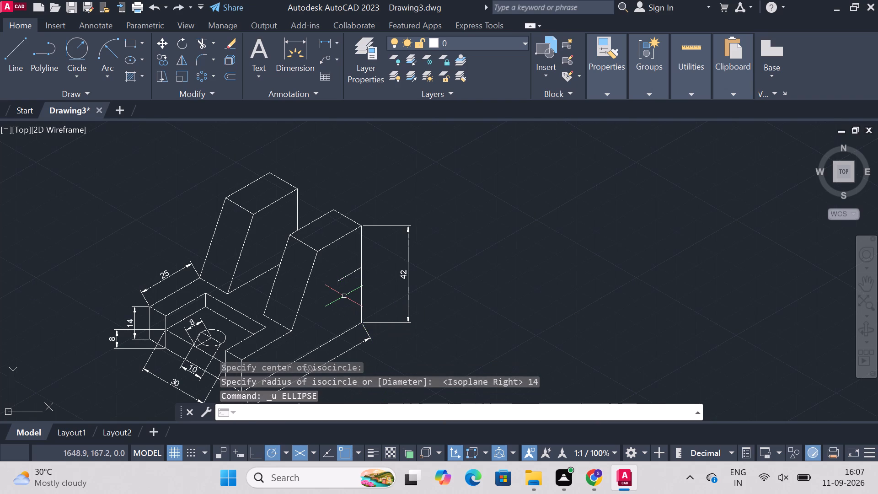
Draw a right-isoplane isocircle of radius 7 on the front upright, centred on the guide line's inner end.
text(el)
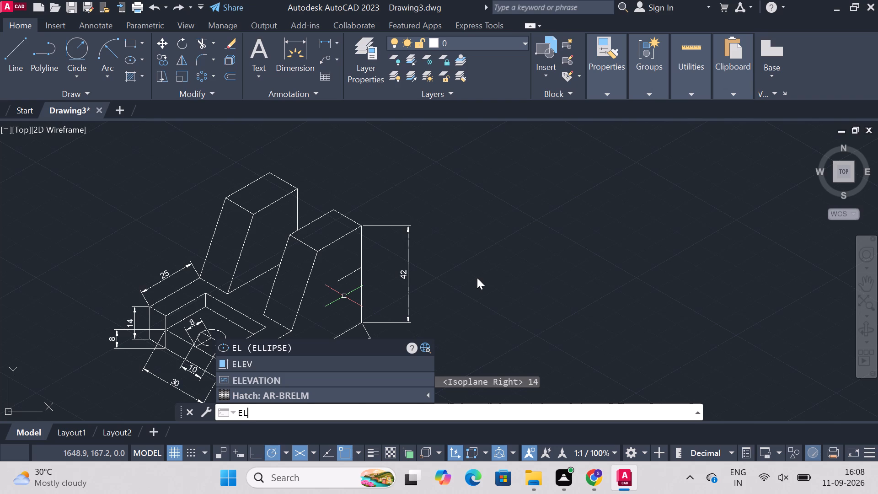
key(Return)
text(iso)
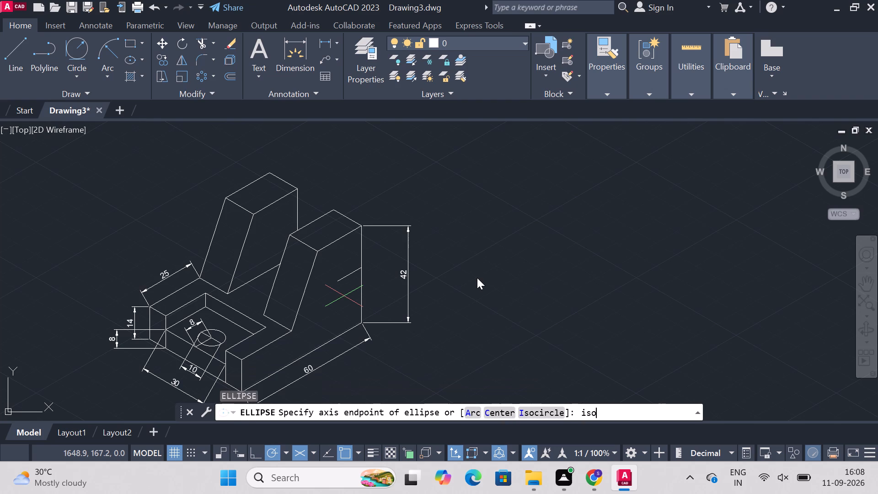
key(Return)
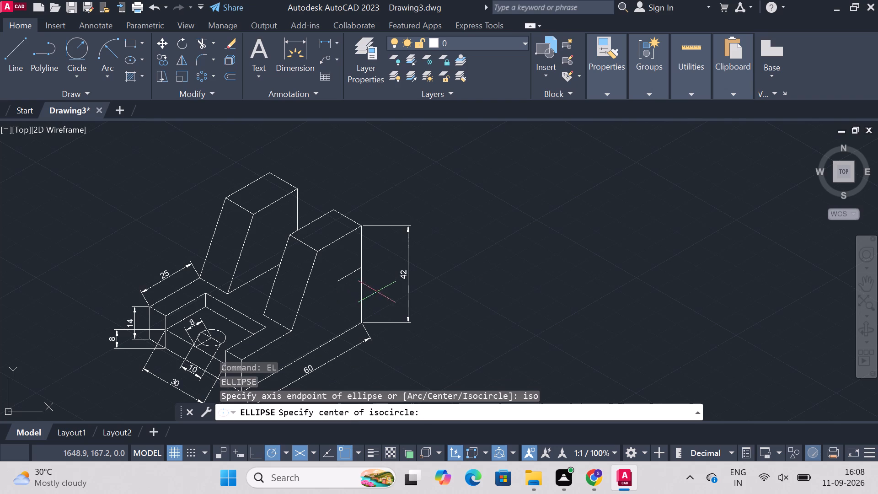
click(335, 278)
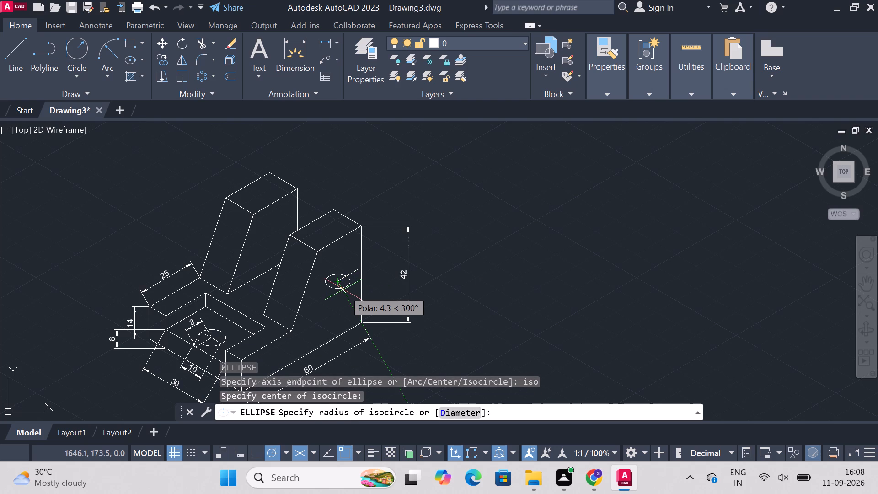
key(F5)
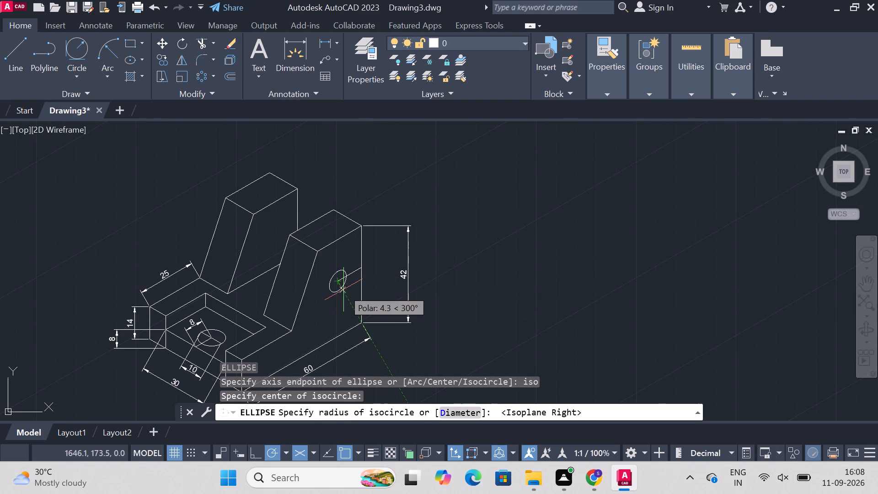
key(7)
key(Return)
Trim away the 12-long guide line both inside and outside the front upright's circle.
text(trip)
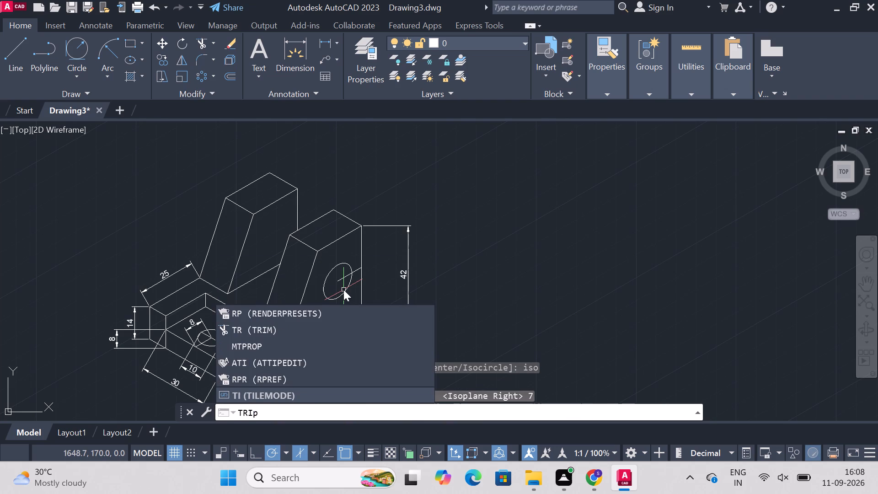
key(BackSpace)
key(m)
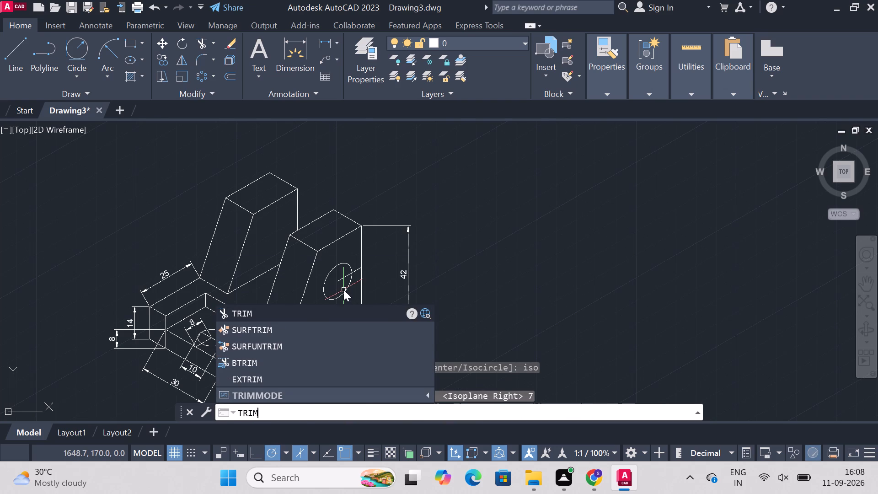
key(Return)
click(343, 279)
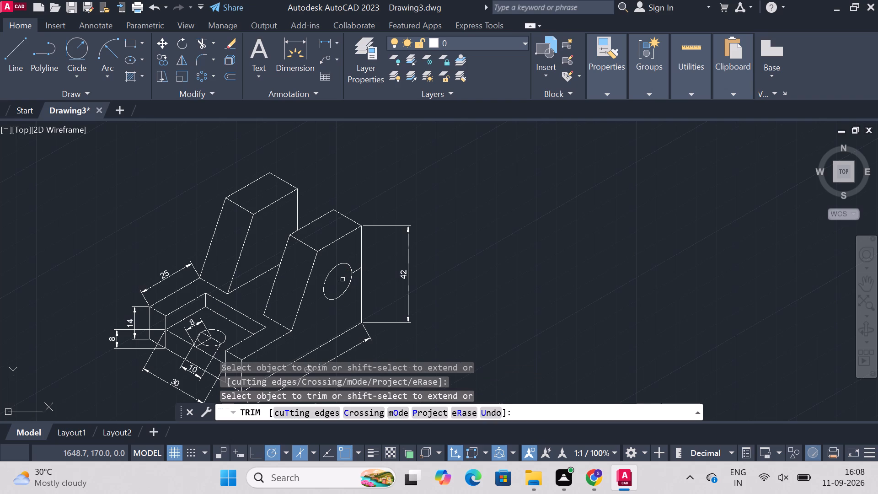
click(357, 270)
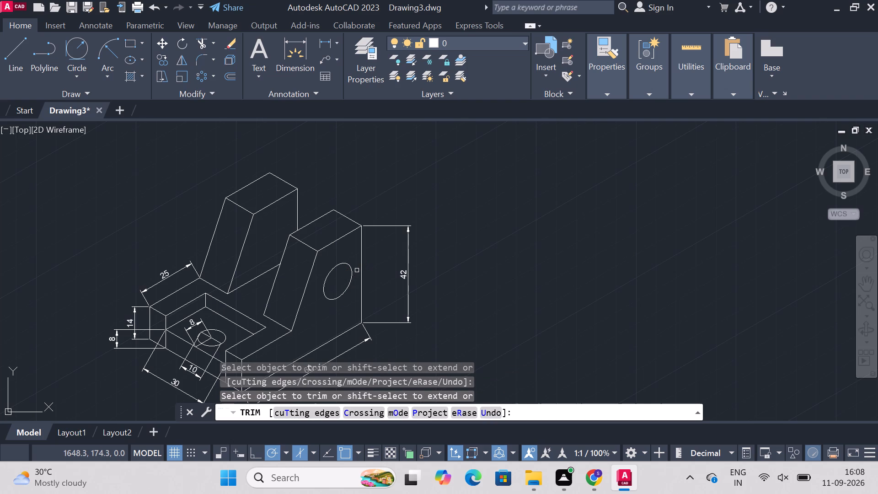
key(Escape)
Draw two consecutive guide segments, 14 and 18 long, from the front upright's circle centre back toward the rear upright.
text(line)
key(Return)
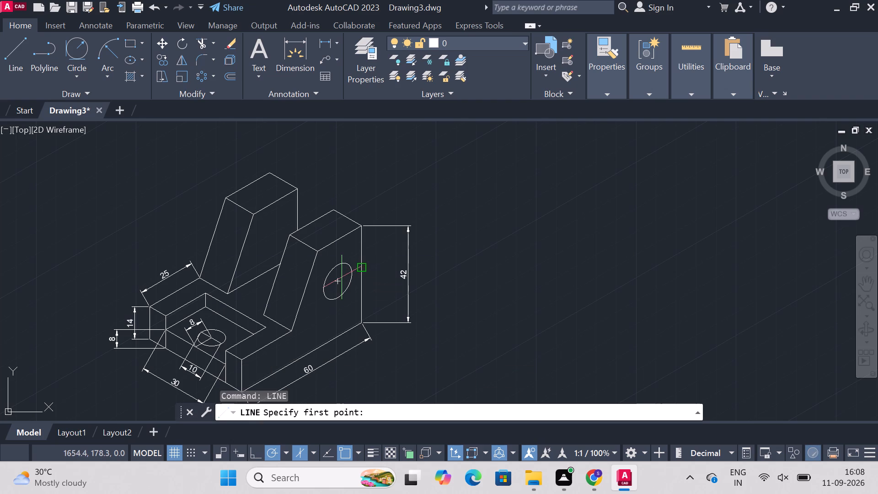
click(333, 282)
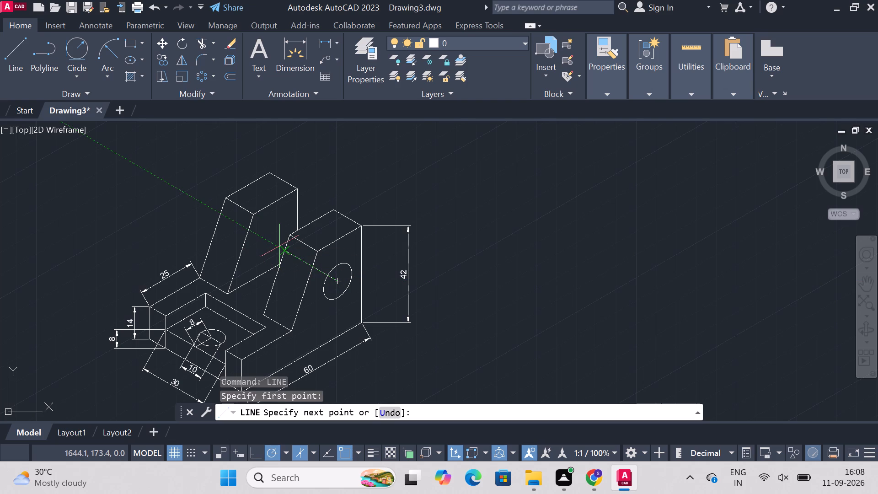
text(14)
key(Return)
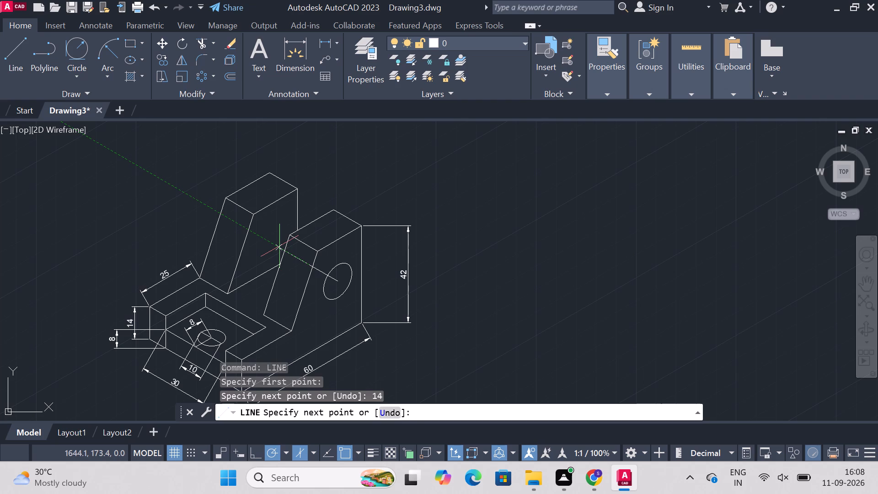
key(1)
key(8)
key(Return)
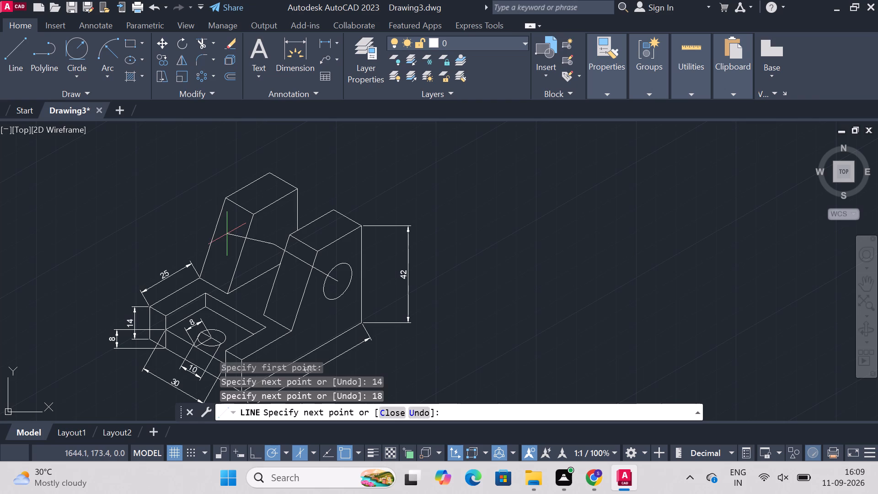
key(Escape)
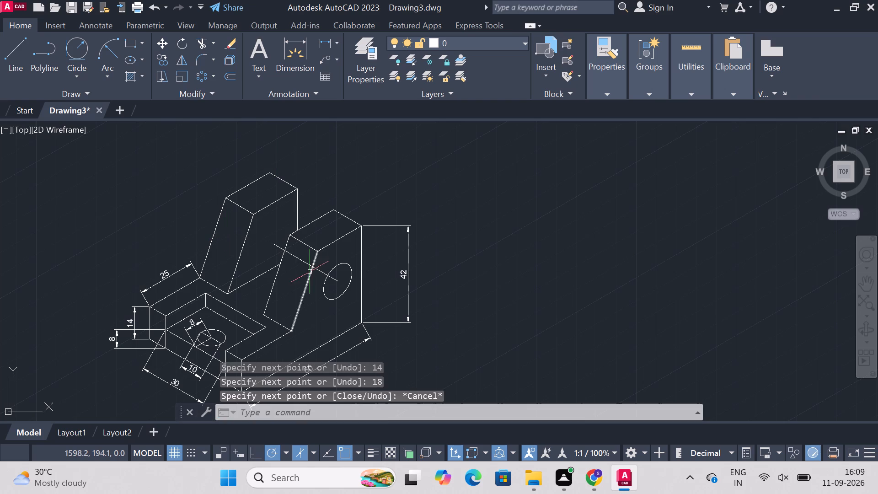
Copy the front upright's circle from its centre to the guide line's far end on the rear upright.
text(copy)
key(Return)
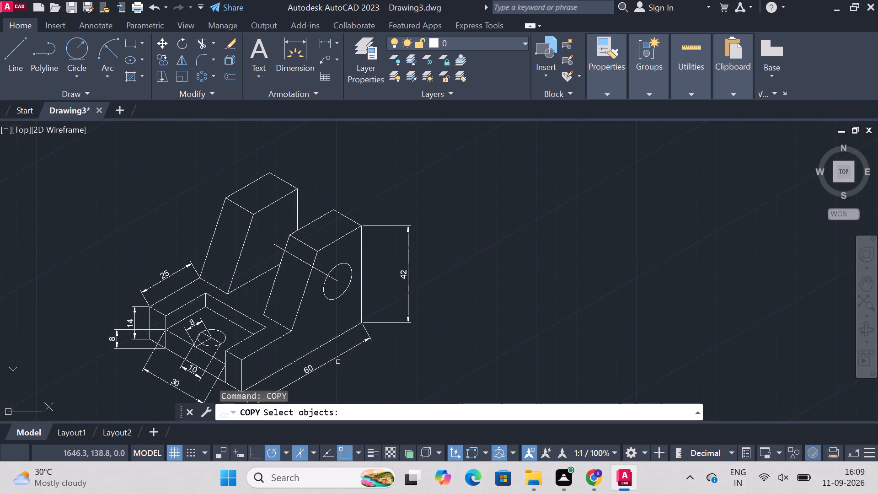
click(326, 297)
key(Return)
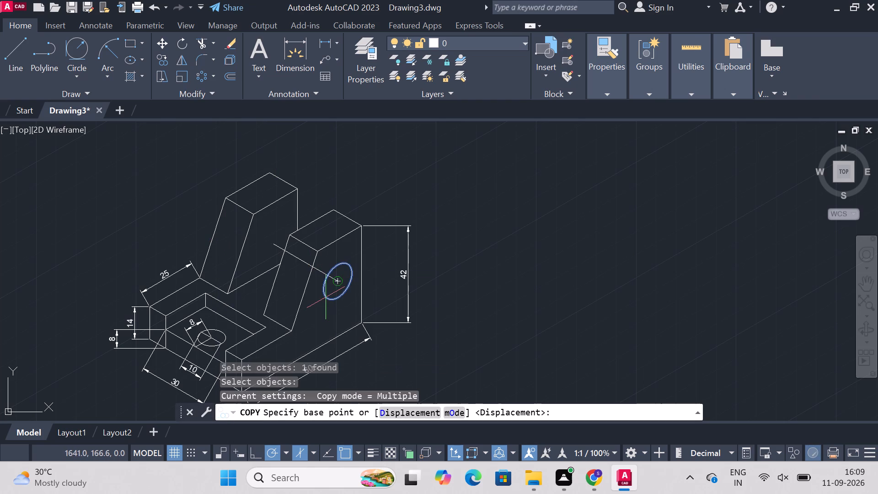
click(341, 280)
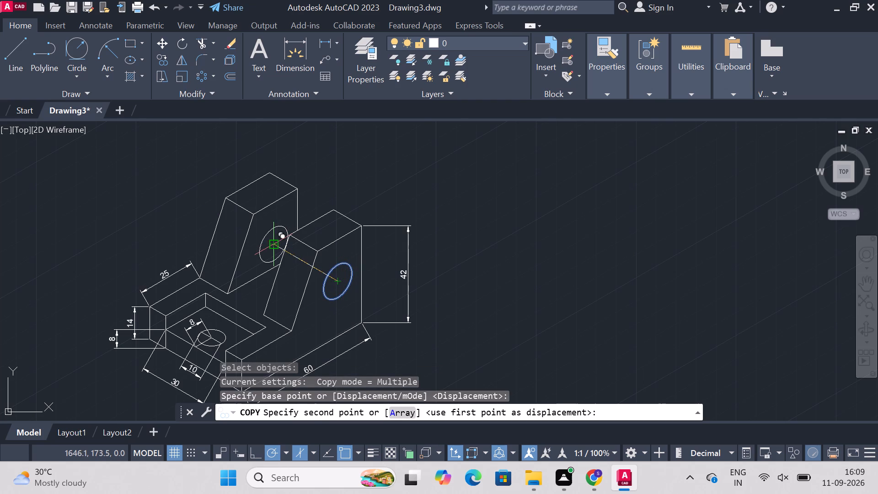
click(272, 241)
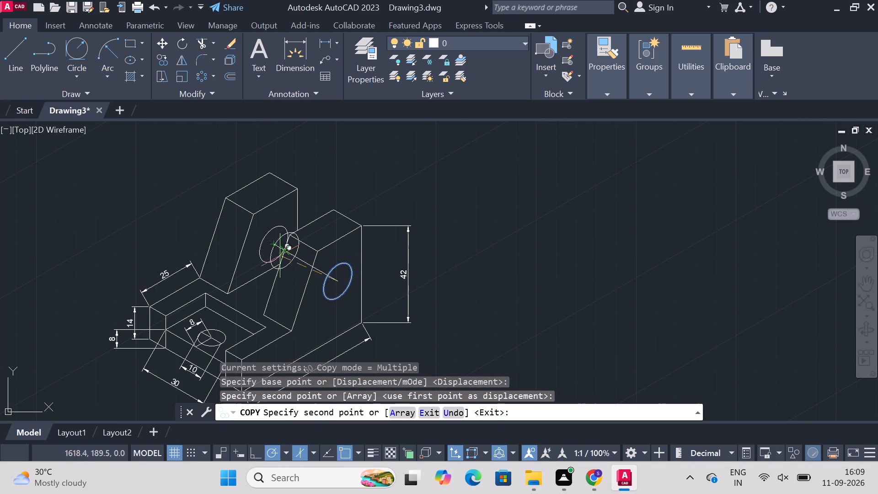
key(Escape)
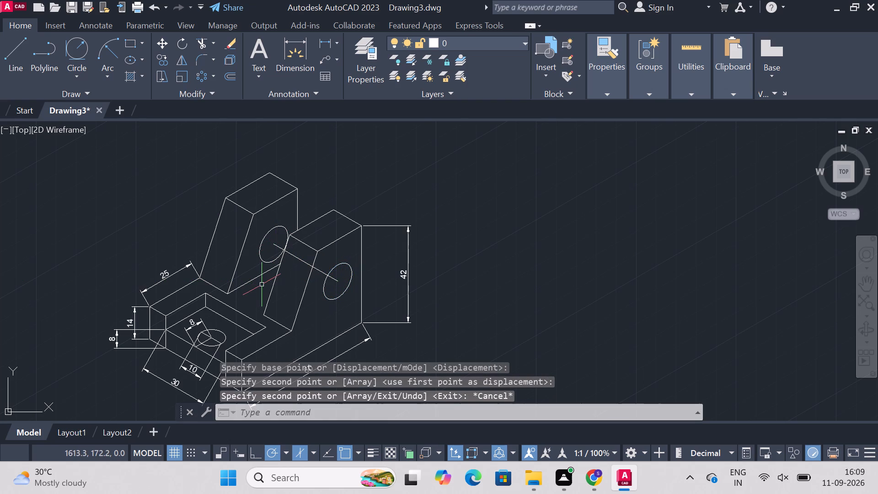
Trim away the guide line between the two uprights' circles, including the pieces inside both circles.
text(trim)
key(Return)
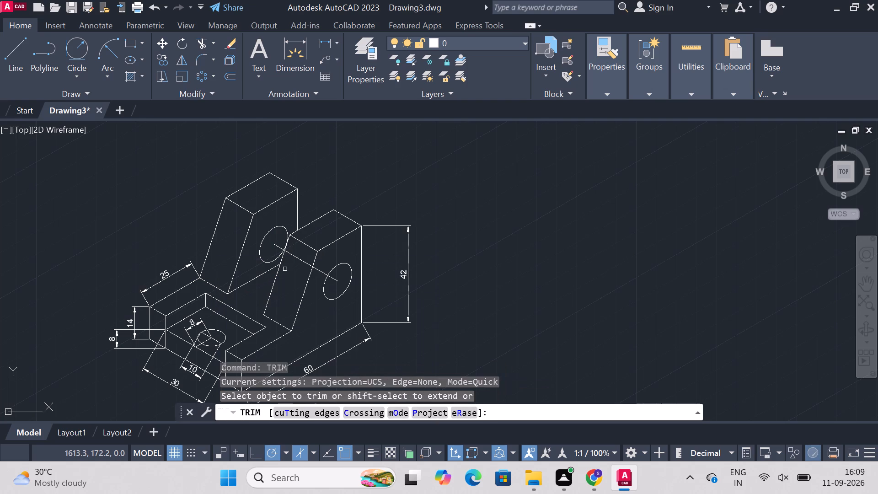
click(304, 262)
click(323, 271)
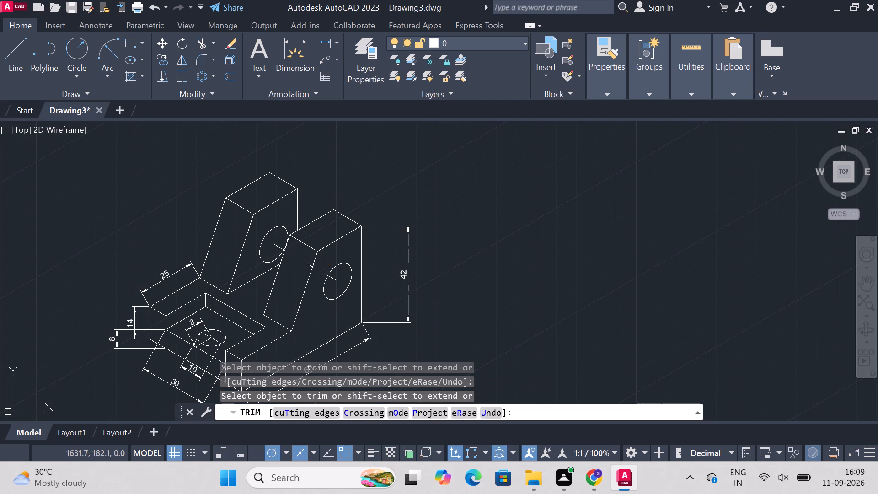
click(310, 265)
click(334, 281)
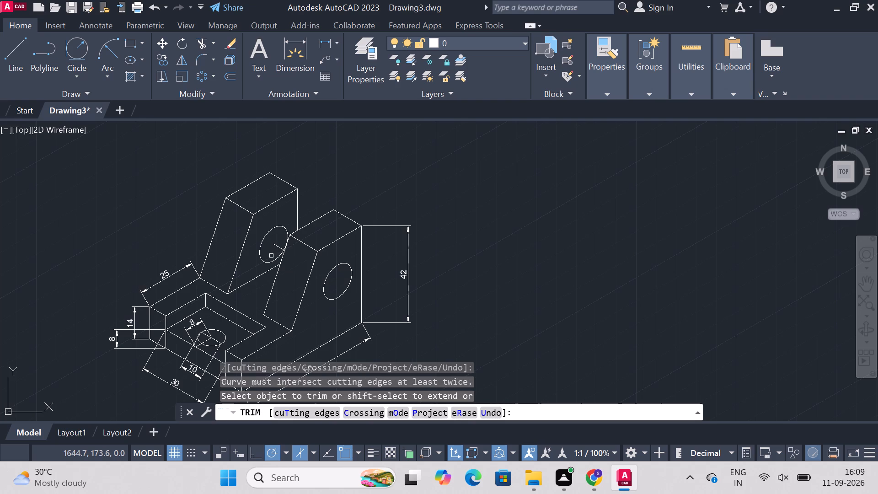
click(279, 248)
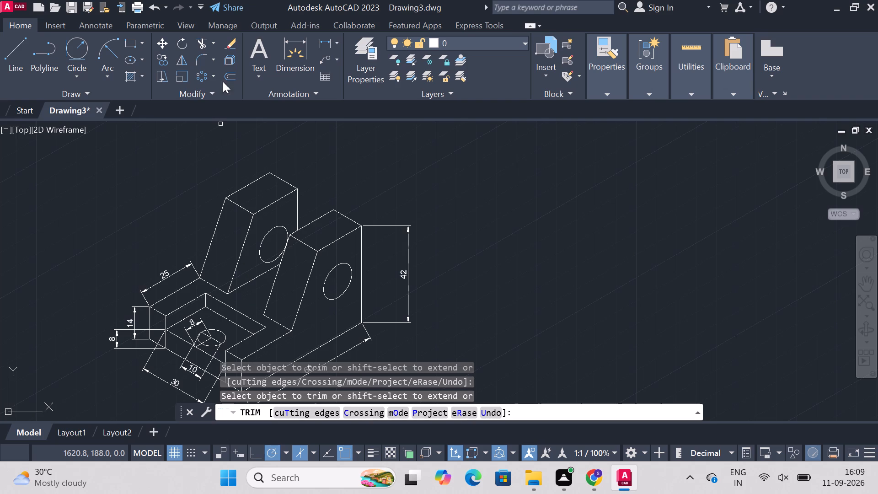
Draw two lines from the front upright's circle centre to opposite sides of the circle, forming a diameter parallel to the block's long edge.
click(22, 51)
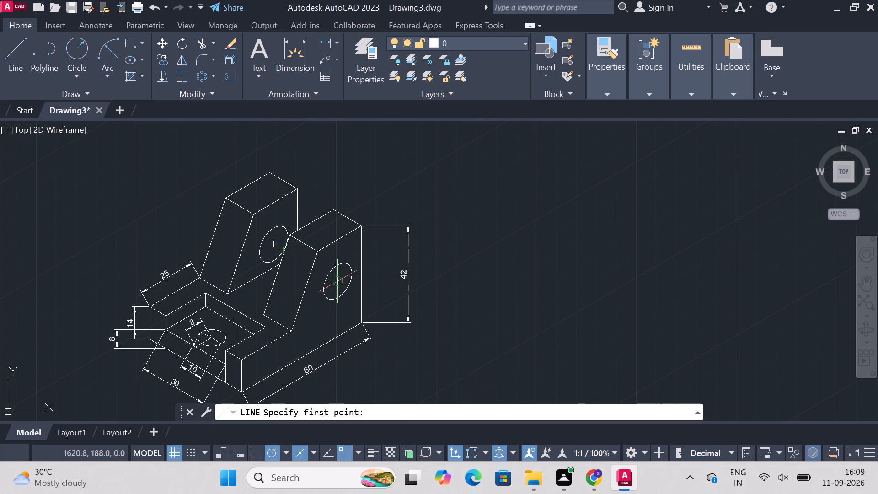
click(336, 285)
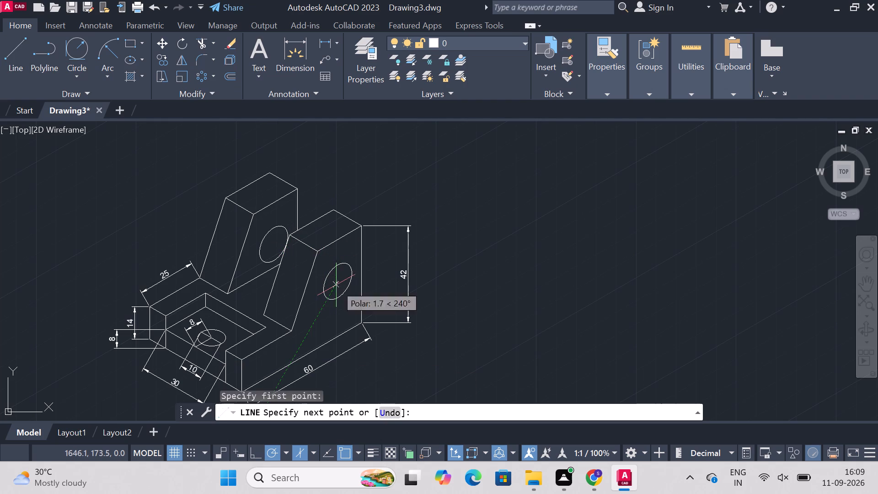
click(348, 274)
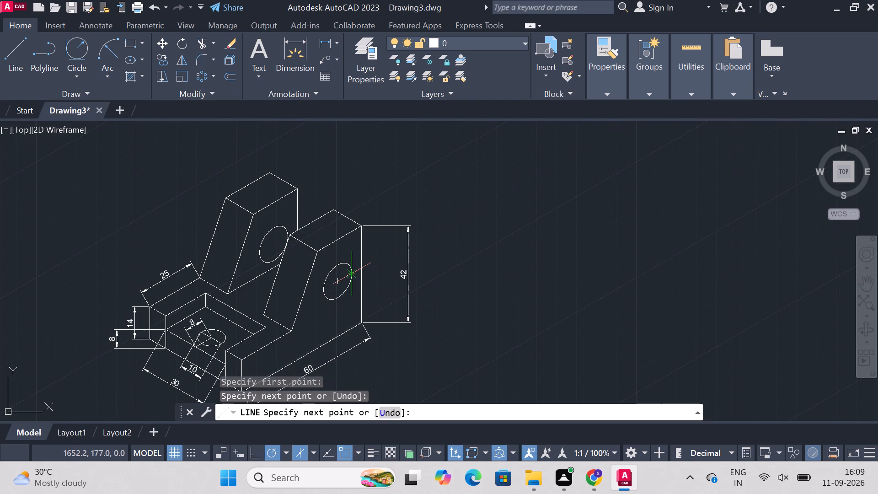
key(Escape)
text(line)
key(Return)
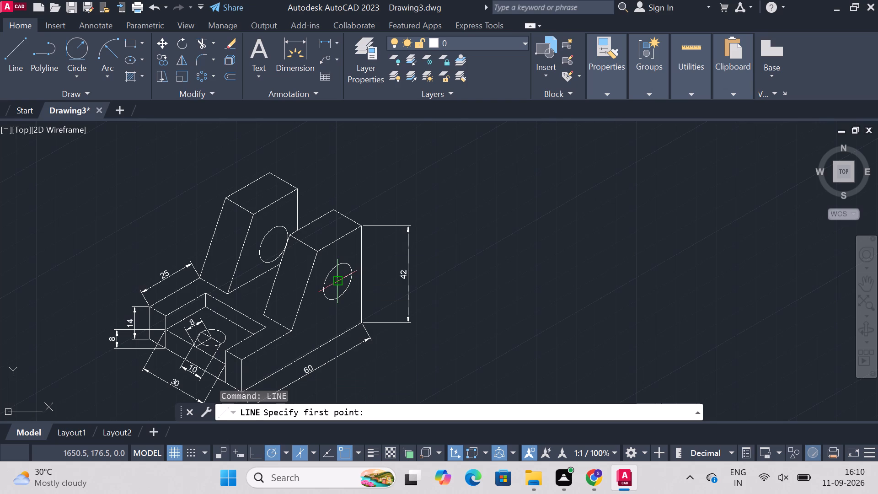
click(337, 279)
click(324, 289)
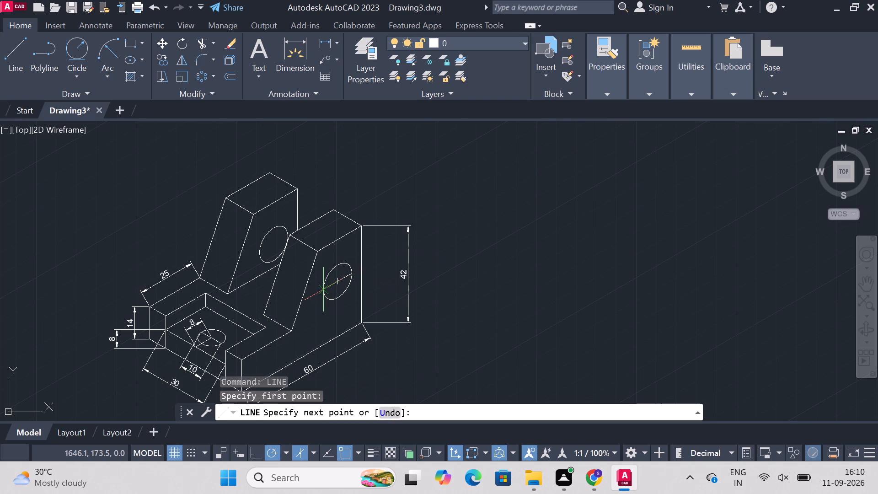
key(Escape)
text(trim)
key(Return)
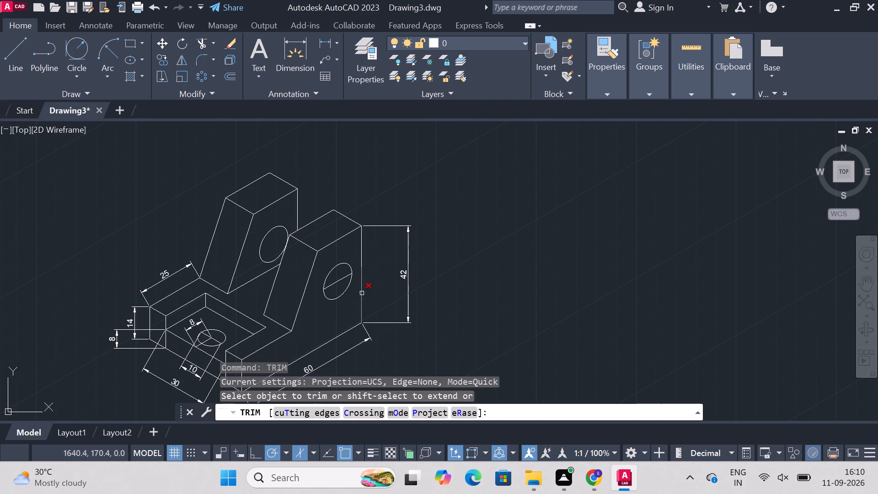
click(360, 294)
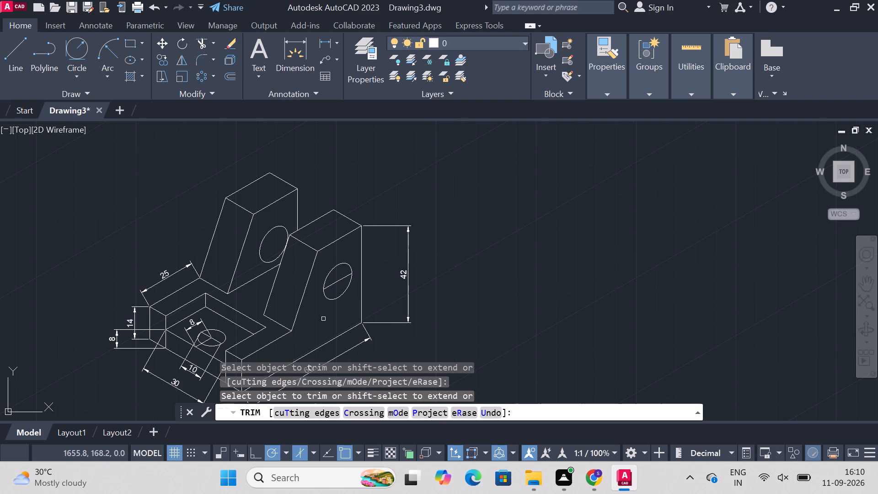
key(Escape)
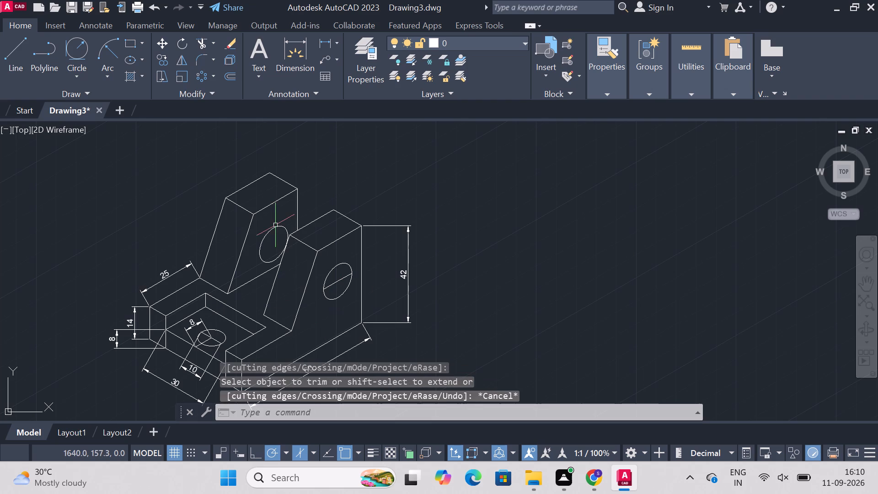
Dimension the diameter line of the front upright's circle, placing the dimension just below the circle.
click(289, 47)
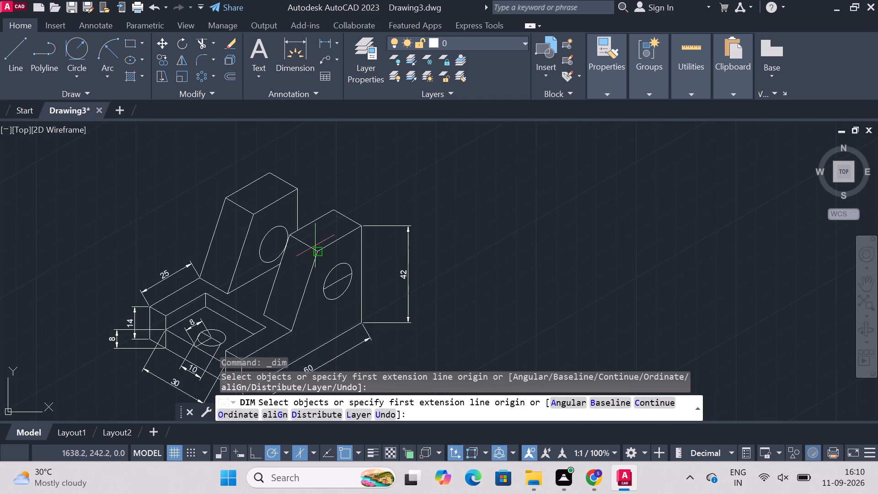
click(326, 292)
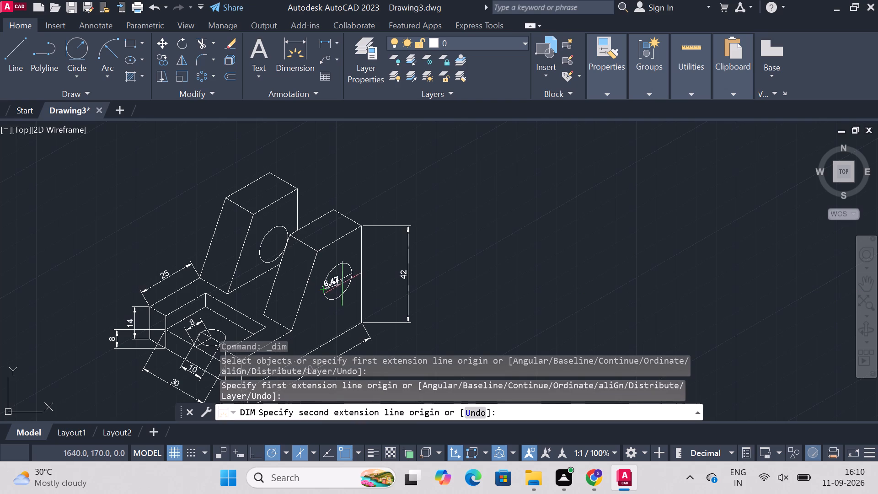
click(353, 275)
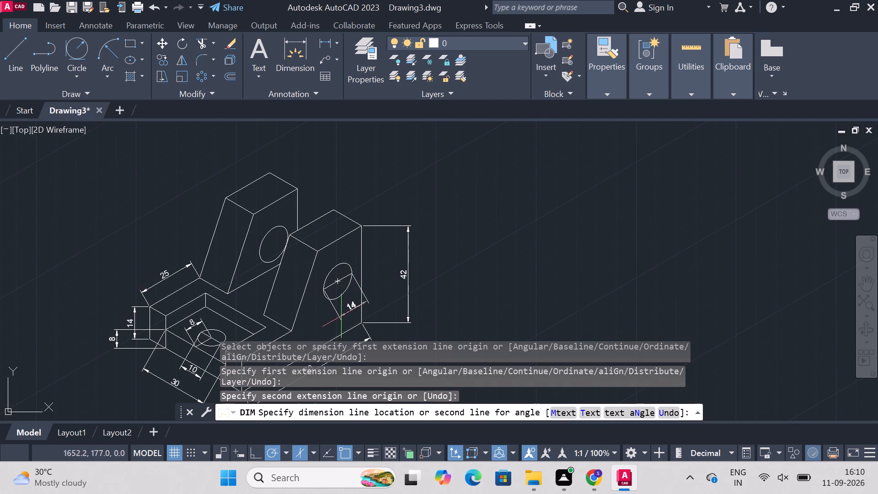
click(341, 316)
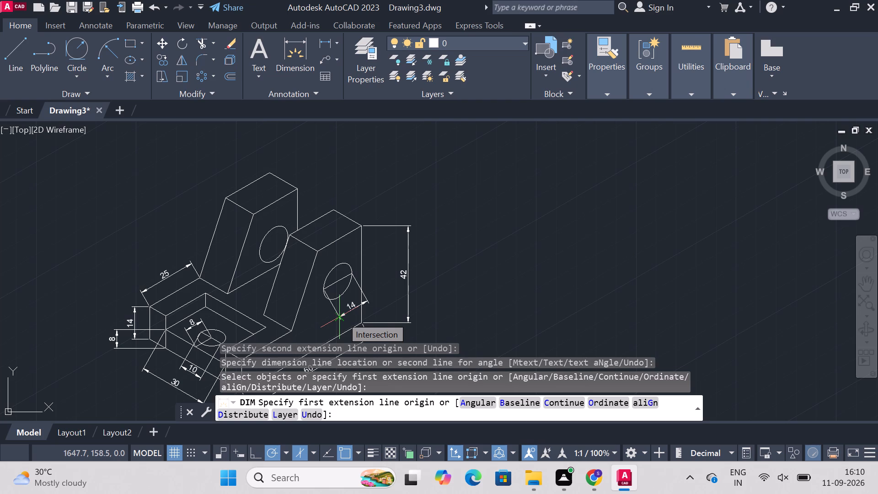
Dimension the rear upright's long back top edge, placing the dimension above the edge.
click(289, 51)
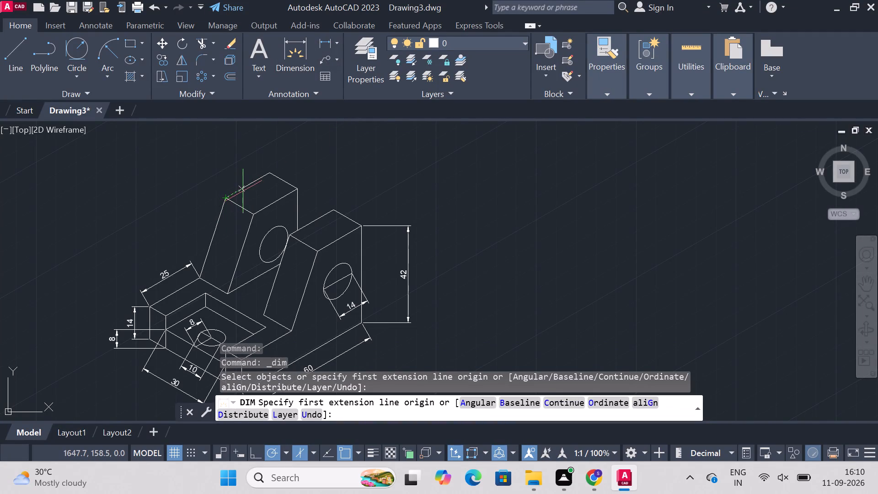
click(227, 195)
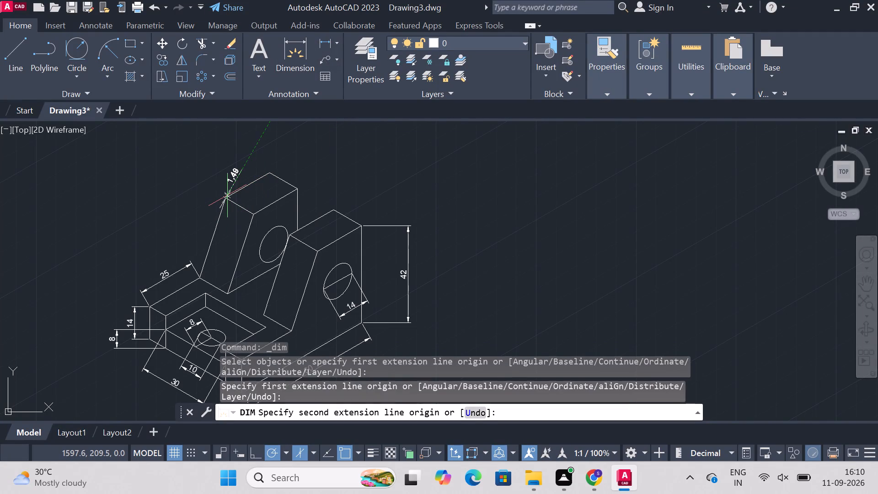
click(273, 174)
click(255, 165)
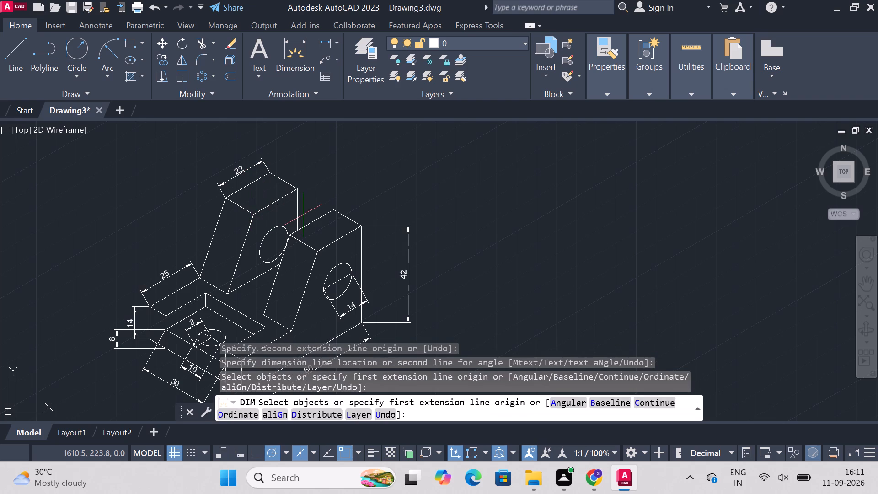
Dimension the distance from the rear upright's circle centre to its vertical edge, placing the dimension above the circle.
click(289, 68)
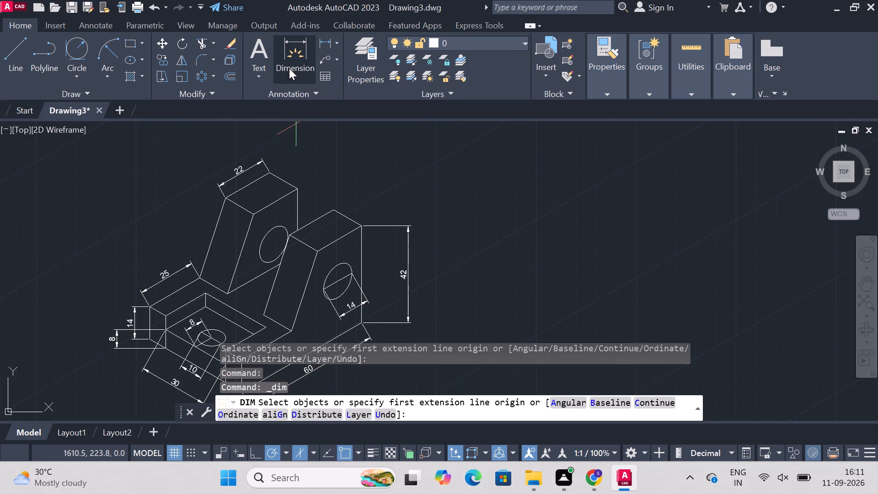
click(274, 248)
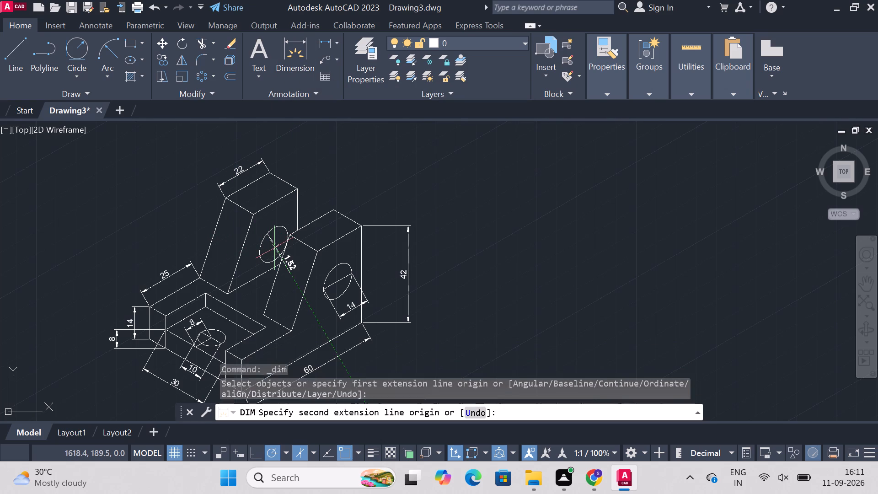
click(295, 231)
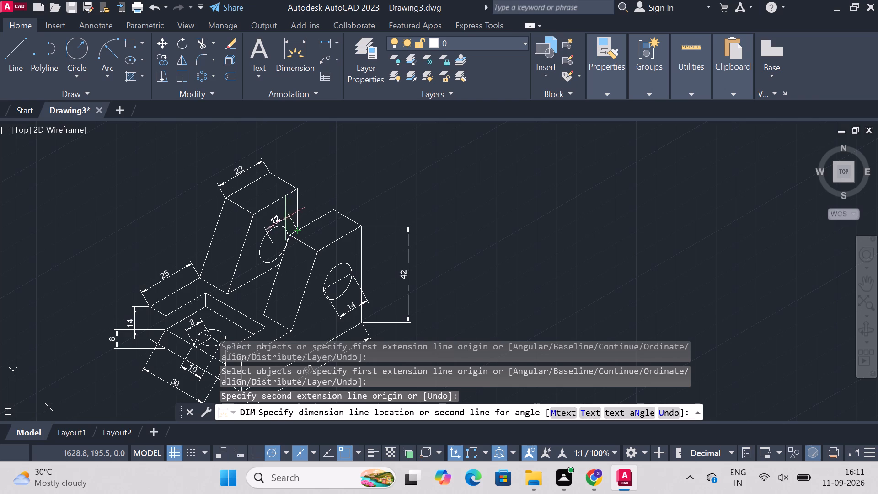
click(284, 218)
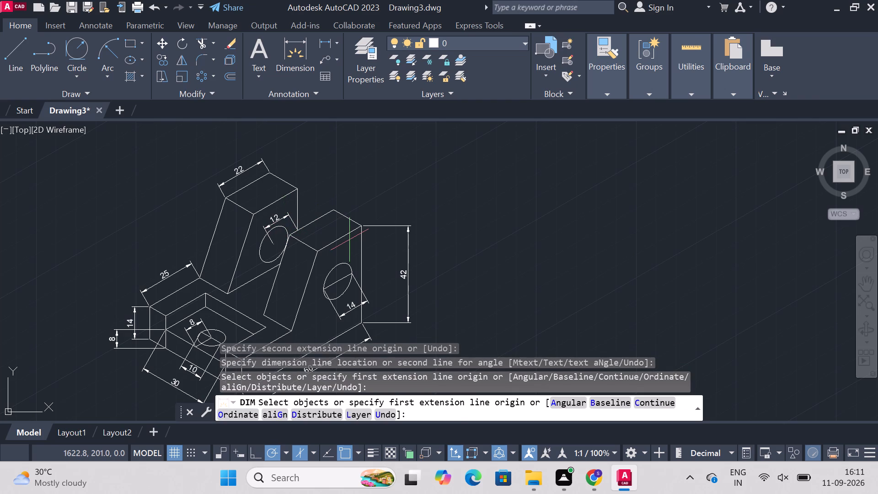
Dimension the gap between the facing top corners of the rear and front uprights, placing the dimension above the gap.
click(294, 190)
click(335, 210)
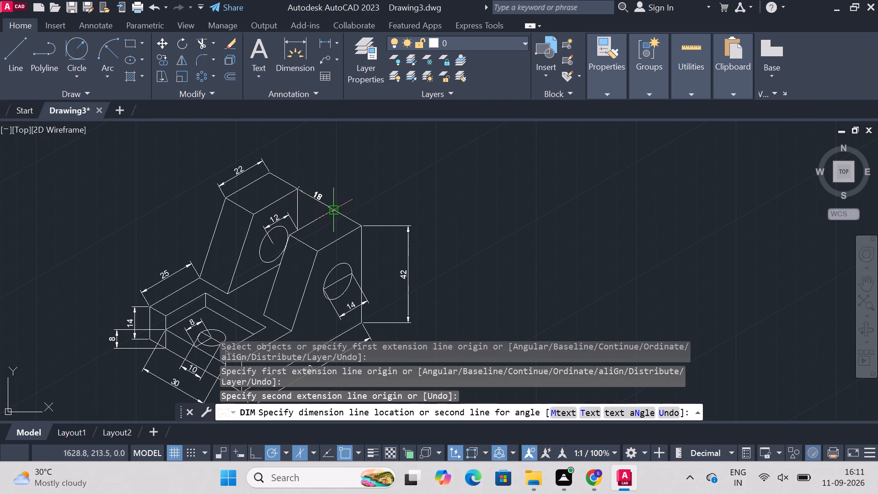
click(346, 177)
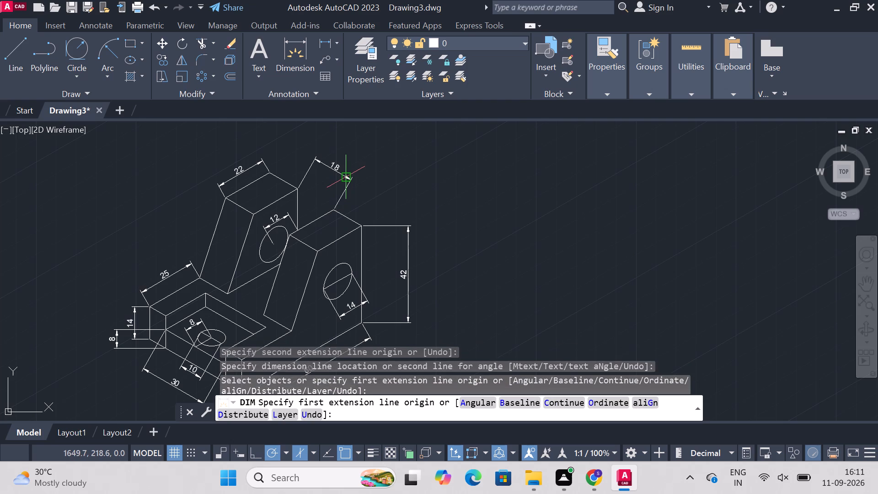
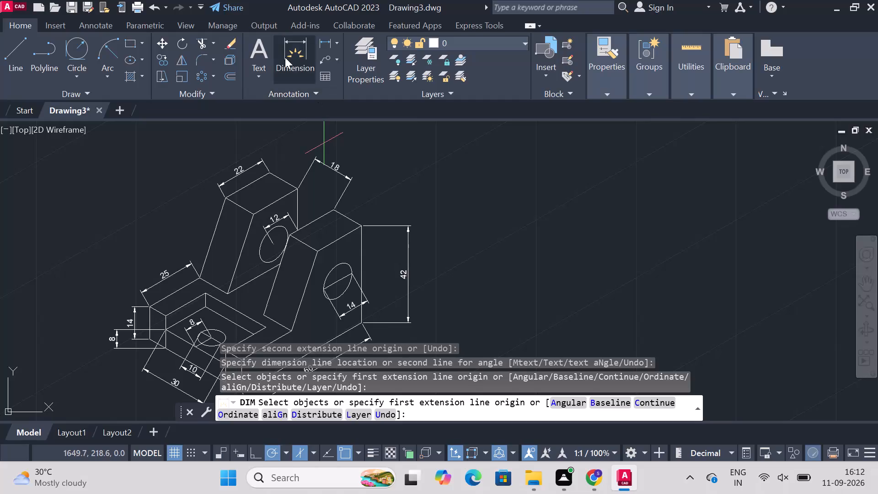
Dimension the overall distance from the rear upright's back top corner to the front upright's outer top corner, placing it beyond the gap dimension.
click(285, 57)
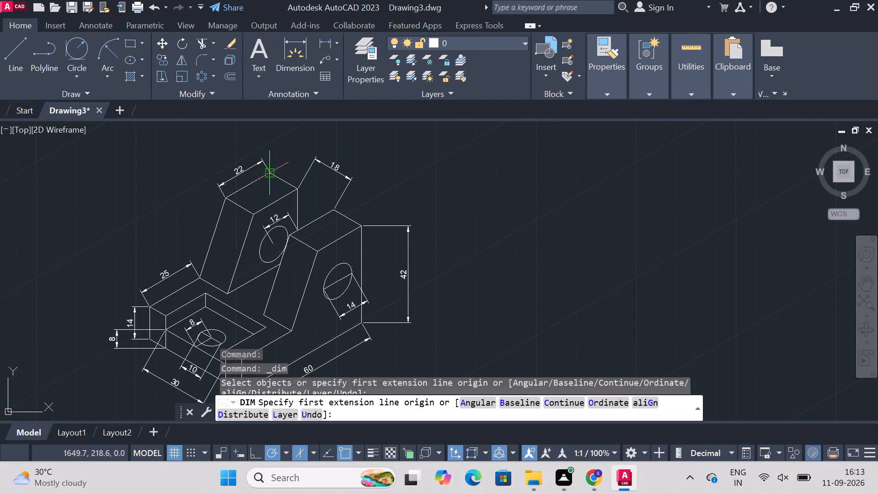
click(268, 176)
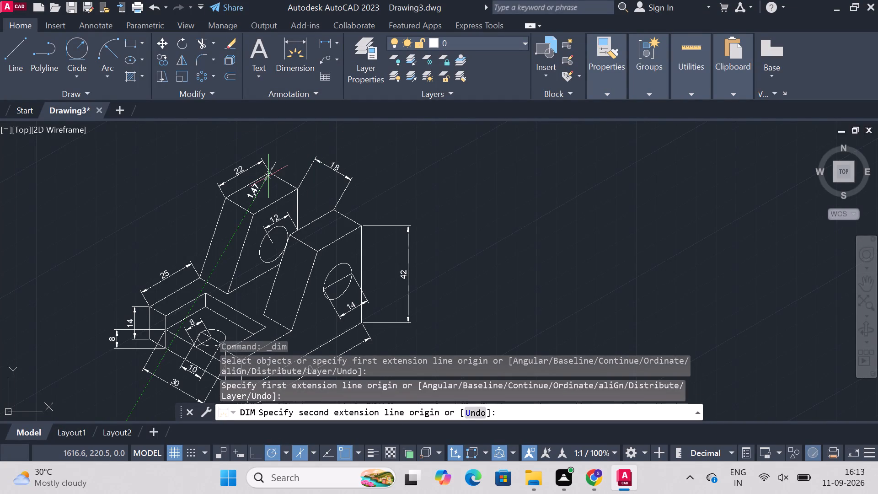
click(361, 226)
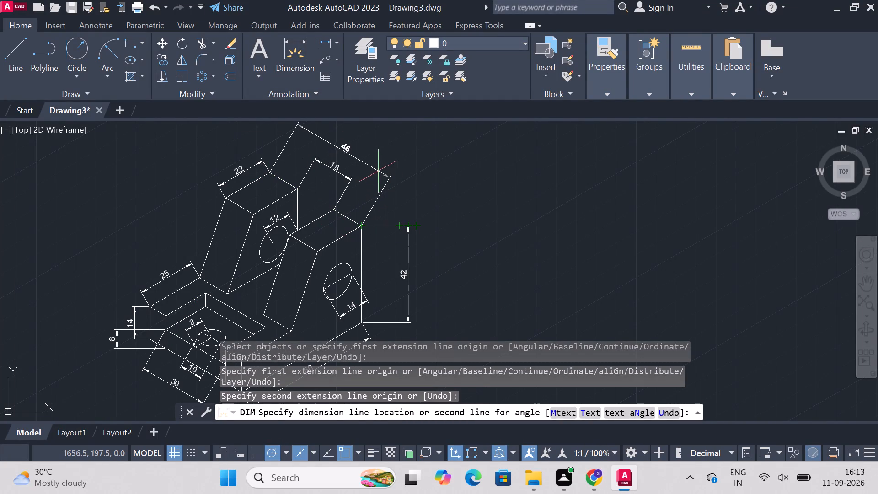
click(377, 169)
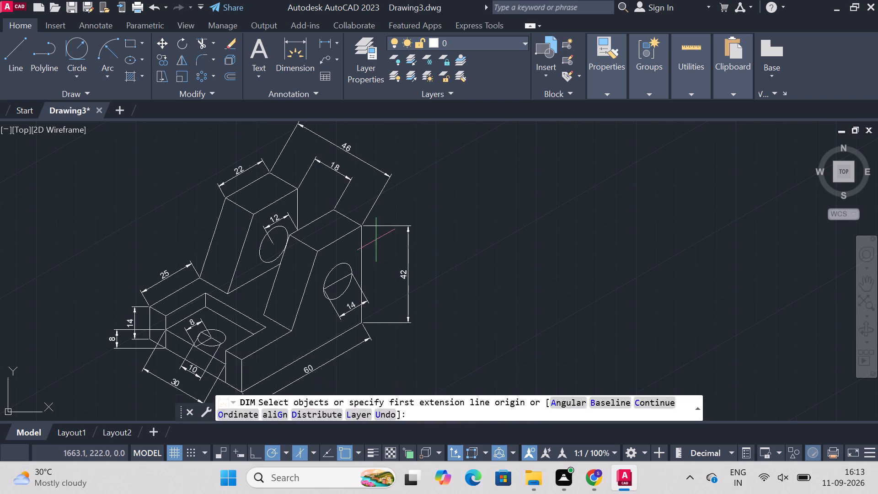
Dimension the height of the front upright's circle centre above the base's bottom edge, placing it between the upright and the overall height dimension.
click(291, 64)
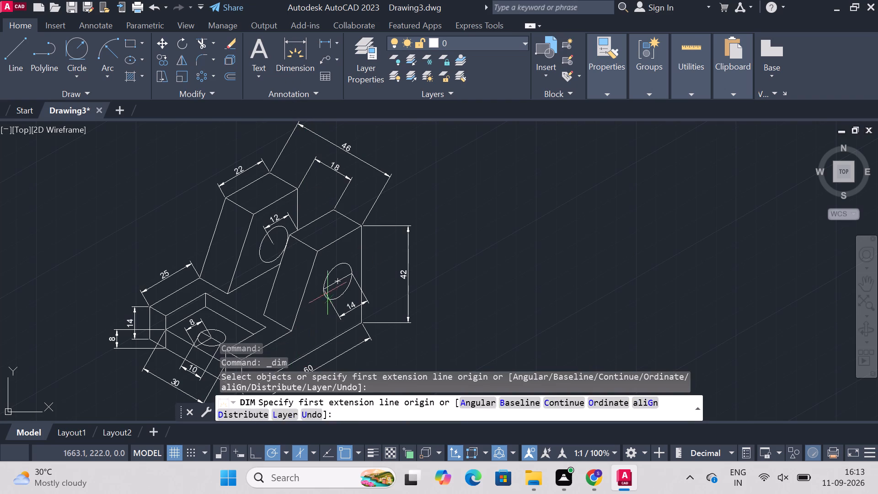
click(336, 283)
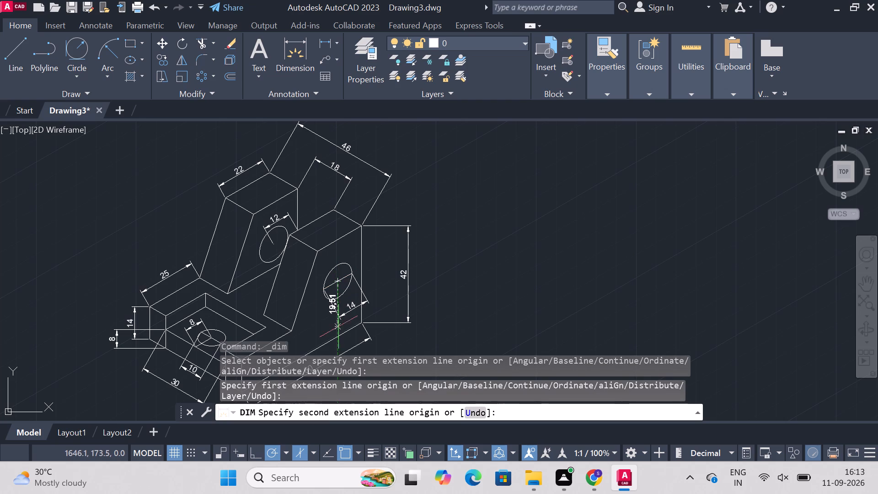
click(339, 333)
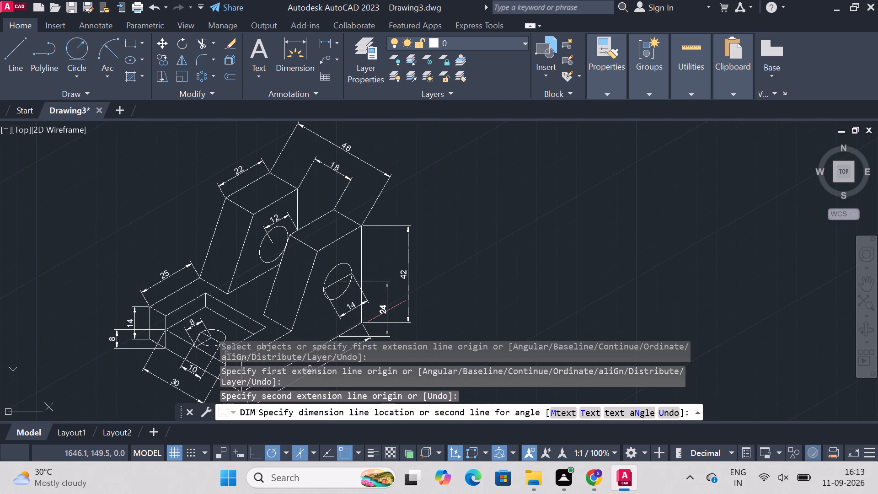
click(391, 307)
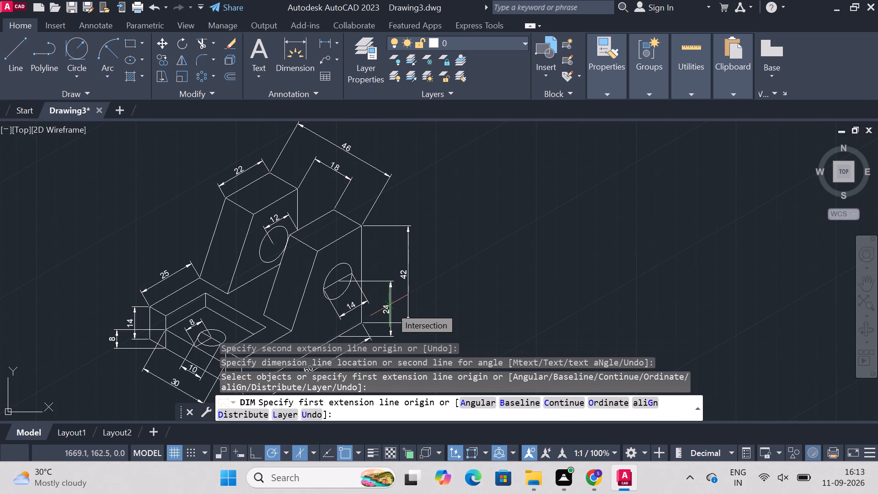
key(Escape)
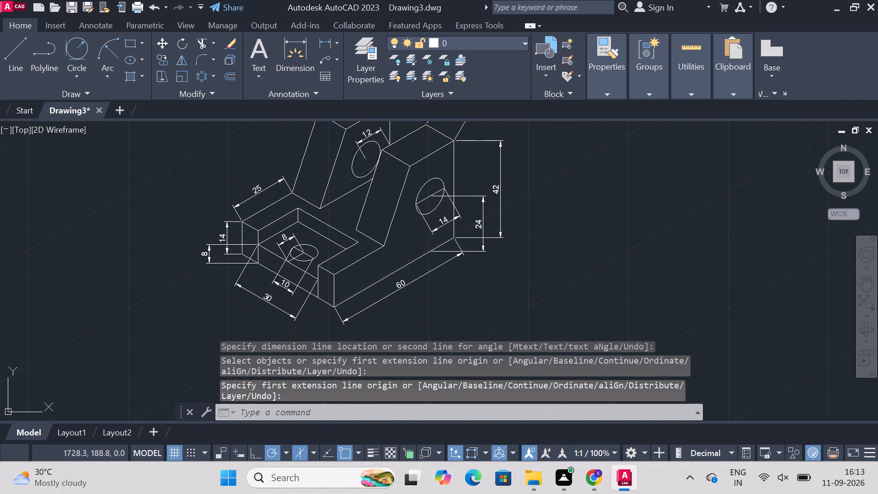
Dimension the inner top edge of the base's front arm beside the recess, placing the dimension just below the arm's top face.
click(290, 49)
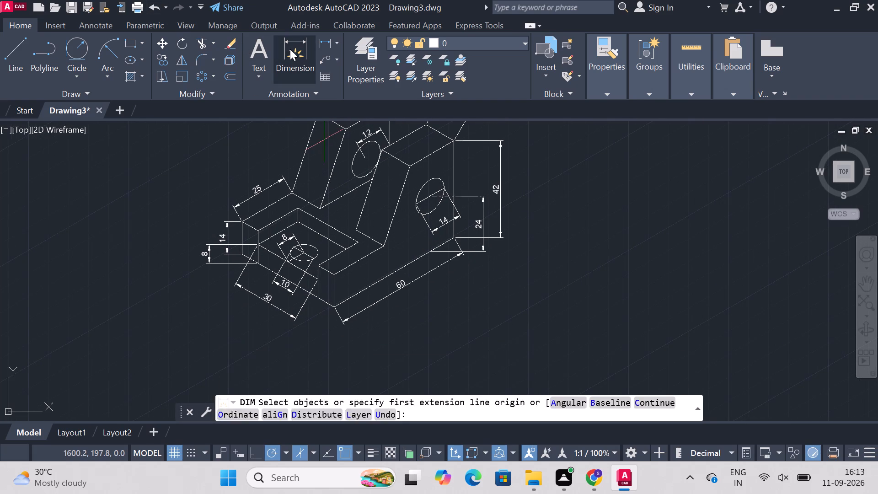
click(337, 254)
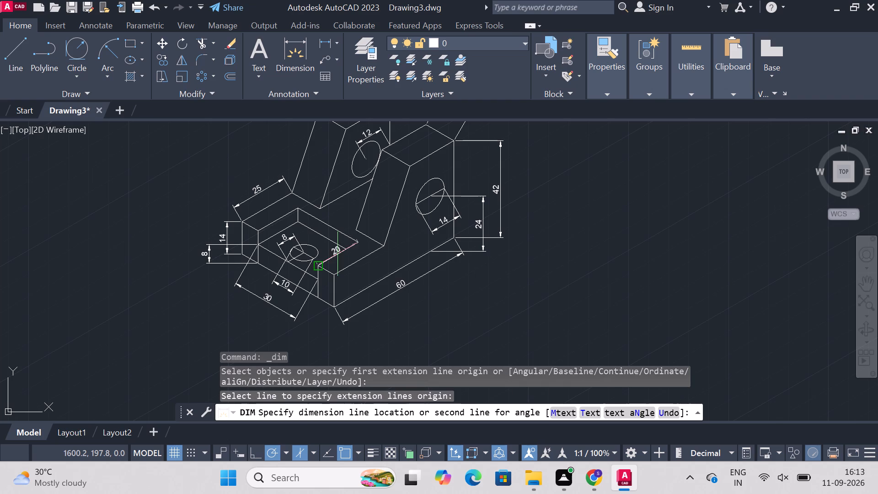
click(359, 275)
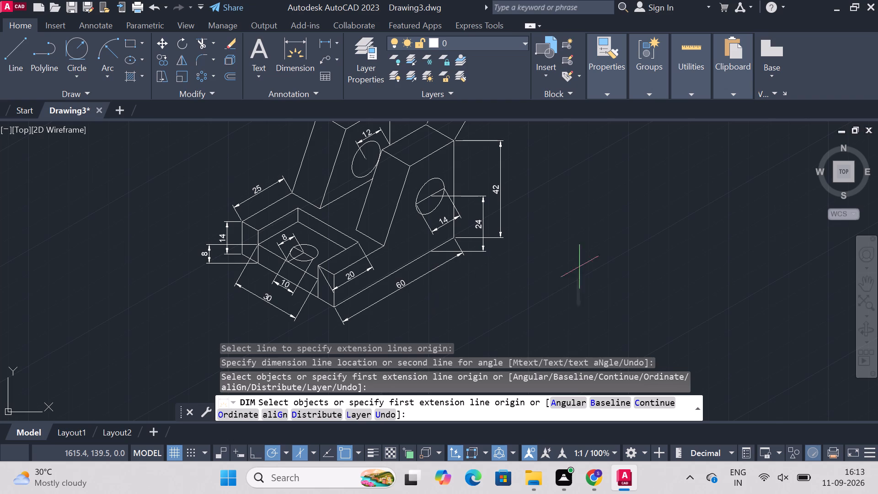
key(Escape)
key(Escape)
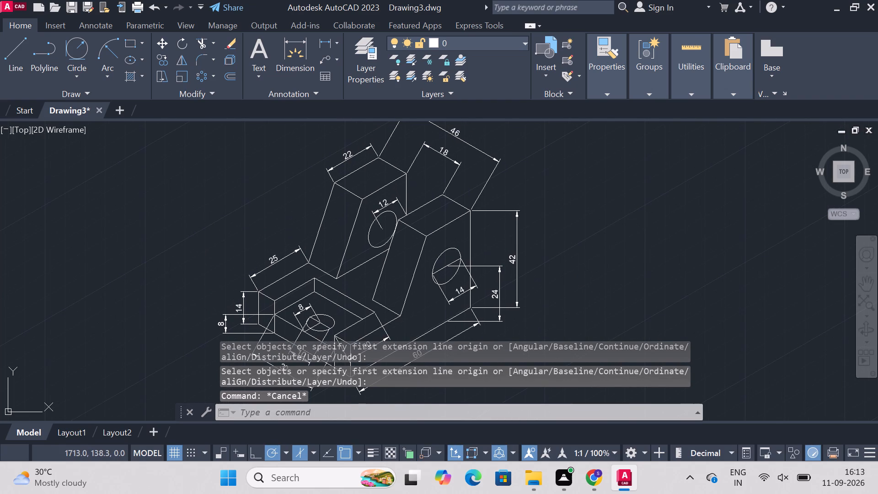
Turn off the command log file with LOGFILEOFF.
text(log)
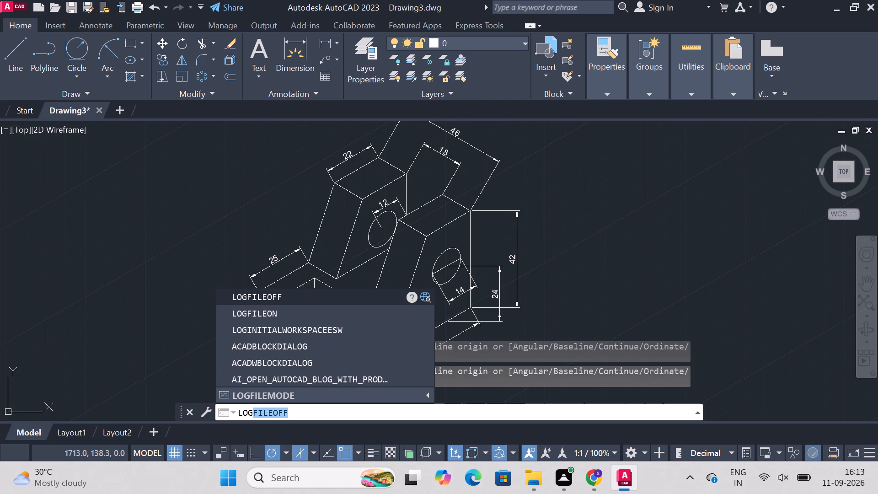
key(Return)
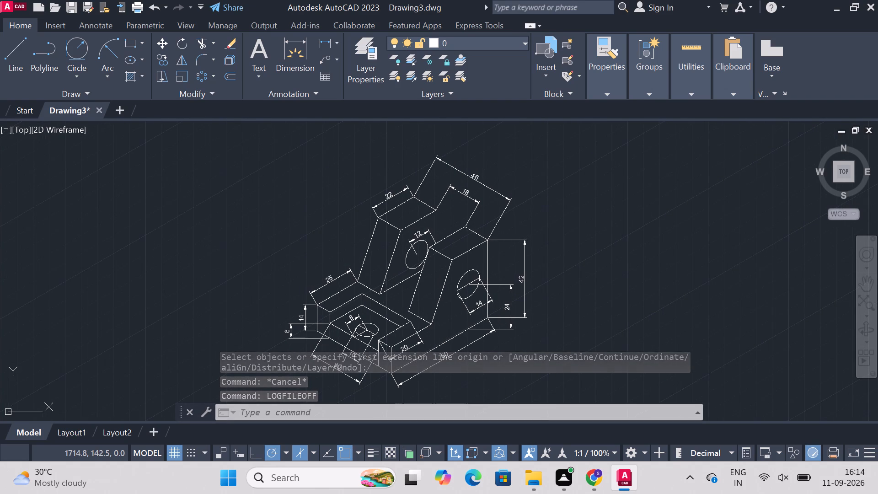
Save the drawing to the Desktop as "mechanical component isometric".
key(ctrl+s)
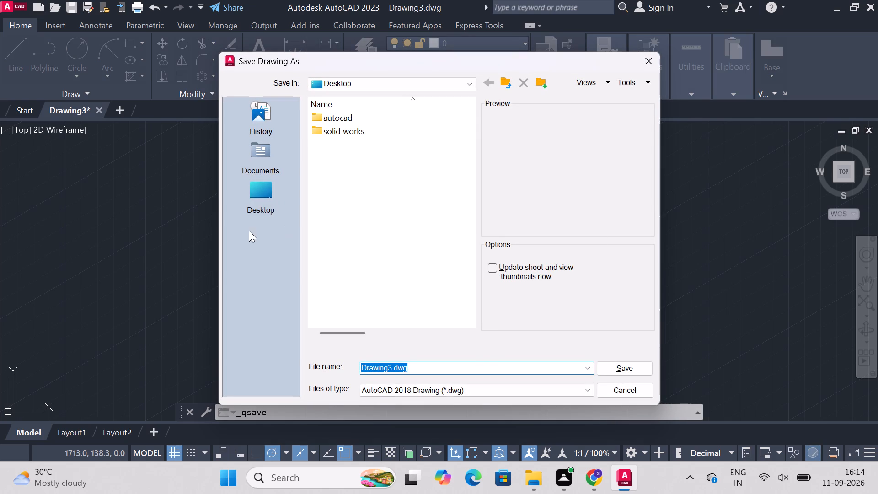
click(254, 206)
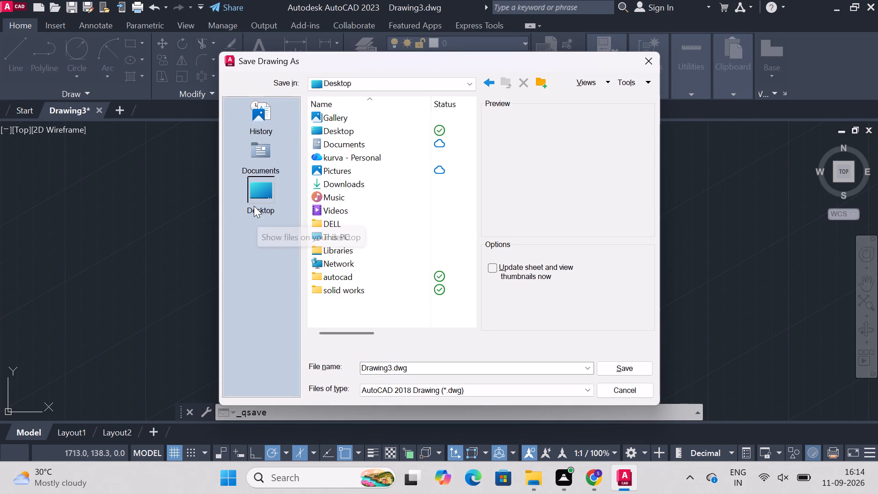
click(427, 371)
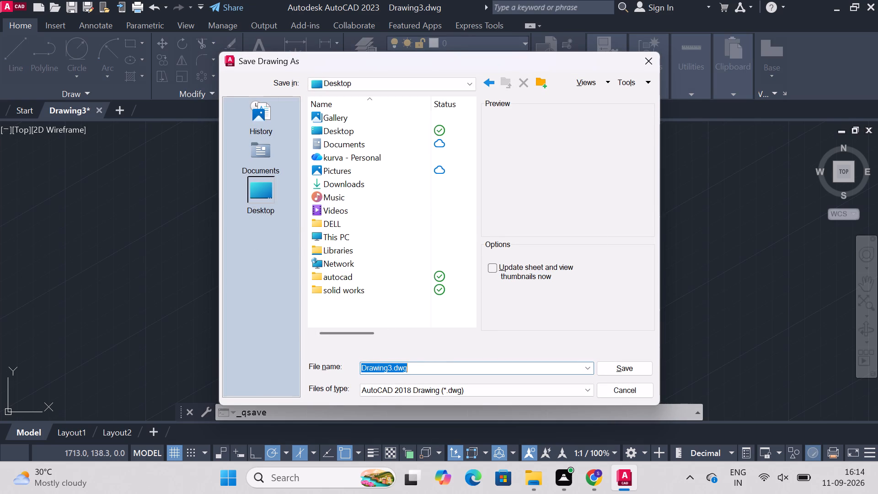
key(BackSpace)
text(mech)
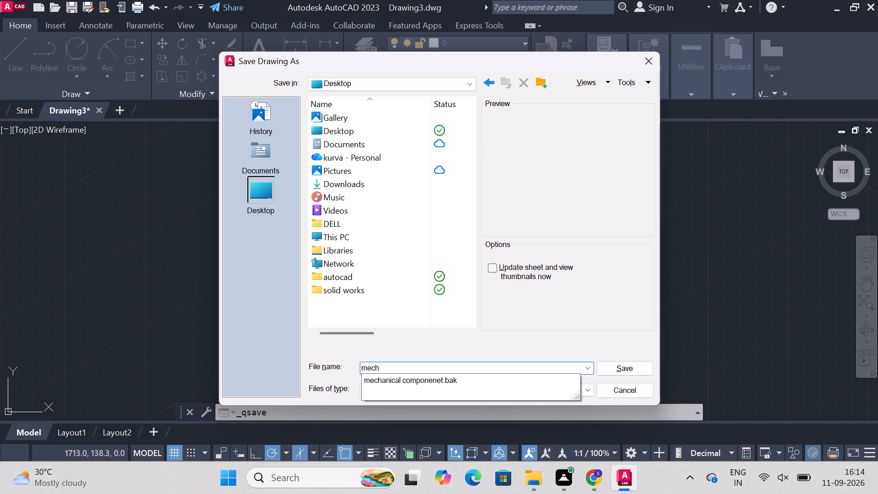
key(a)
text(nical c)
text(omponent)
key(space)
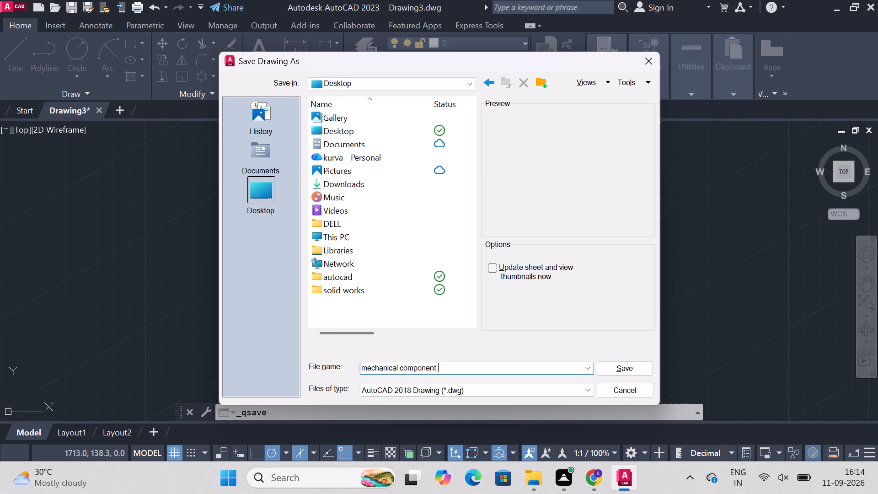
text(is)
text(ometric)
click(621, 366)
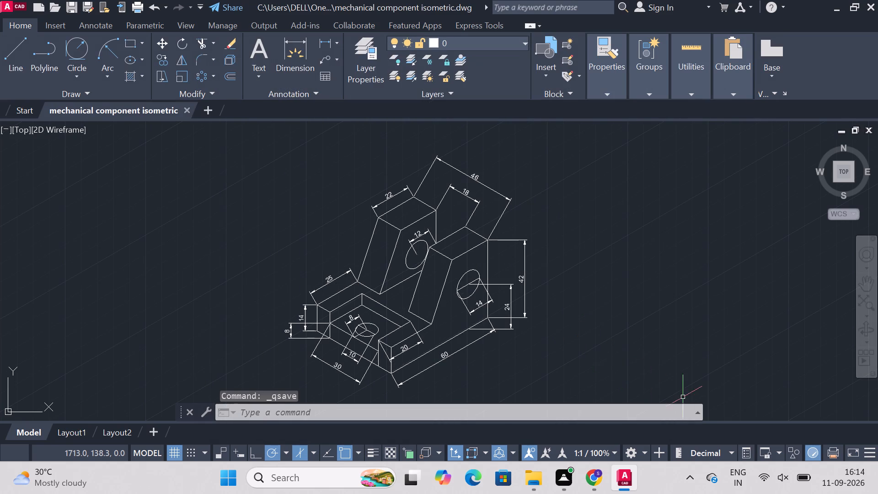
Set up a landscape plot with the DWG To PDF.pc3 plotter, using a window around the entire dimensioned drawing as the plot area.
text(plot)
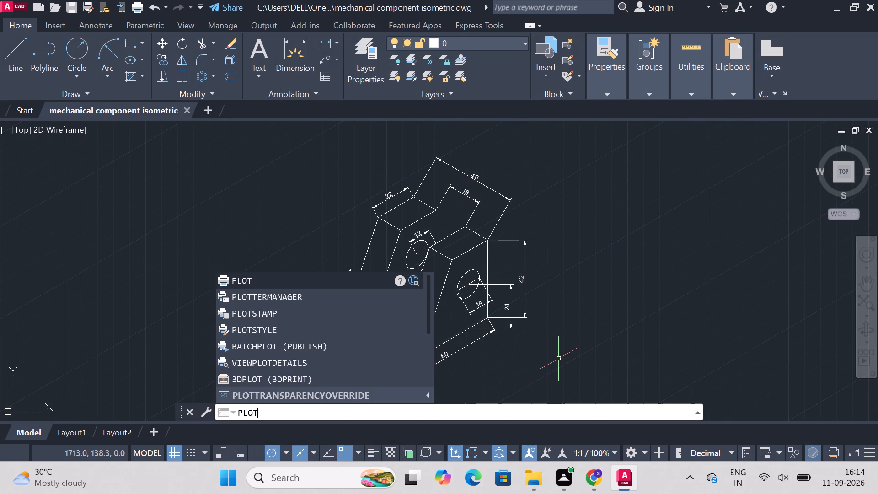
key(Return)
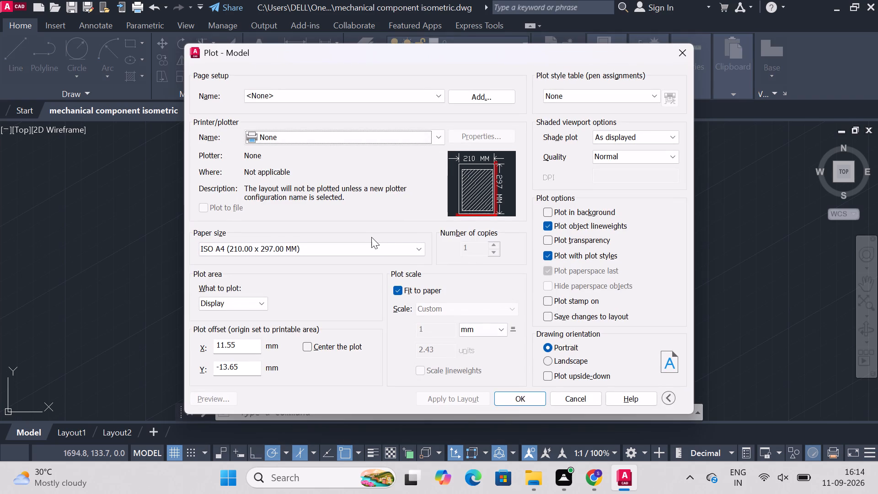
click(333, 134)
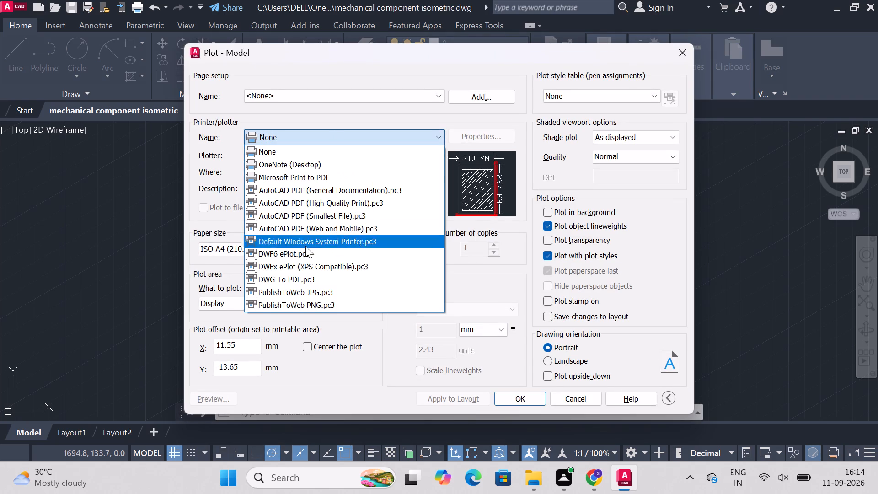
click(305, 275)
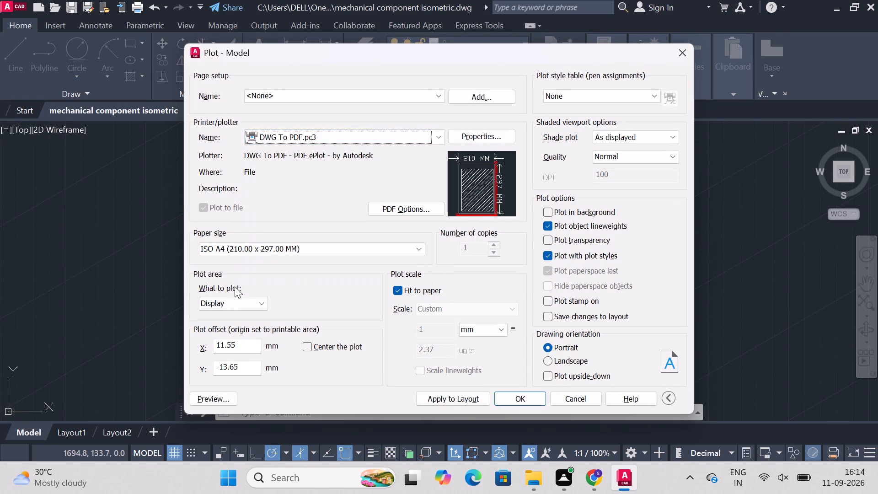
click(240, 299)
click(232, 338)
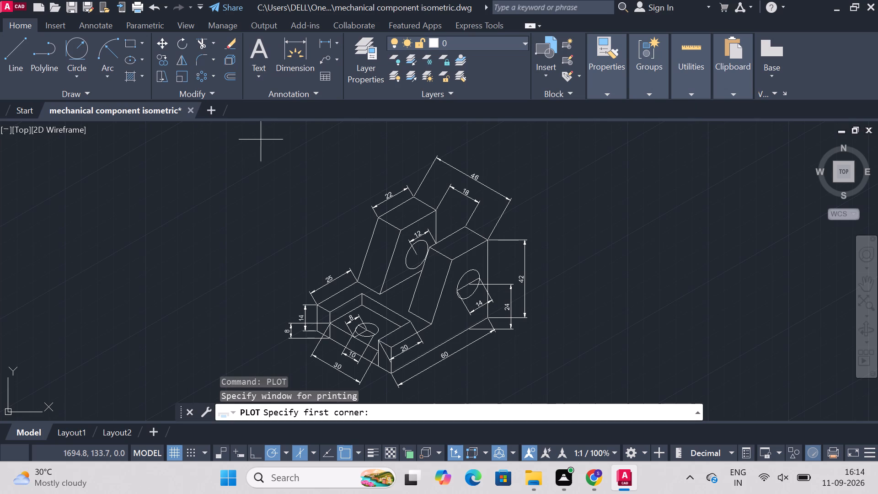
click(268, 136)
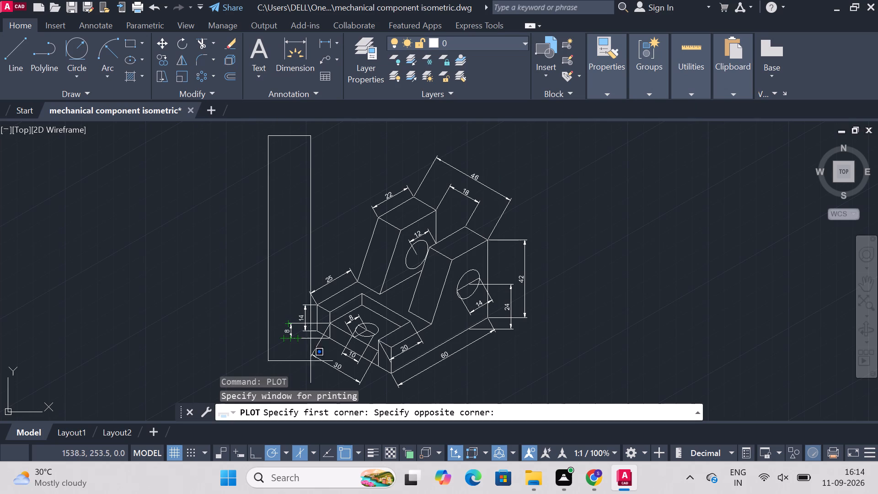
click(594, 406)
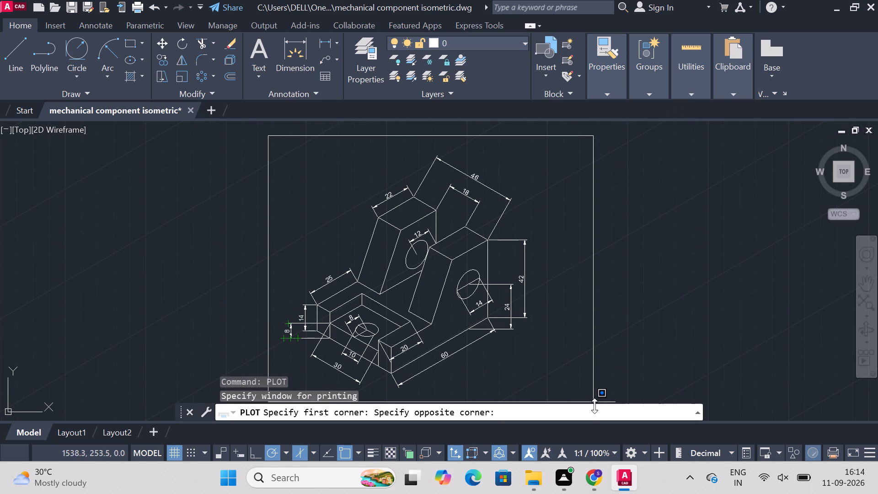
click(591, 395)
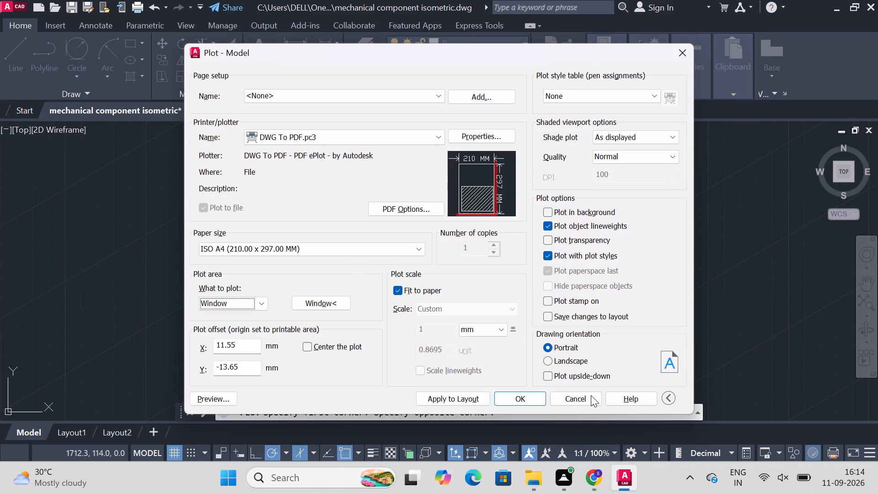
click(548, 361)
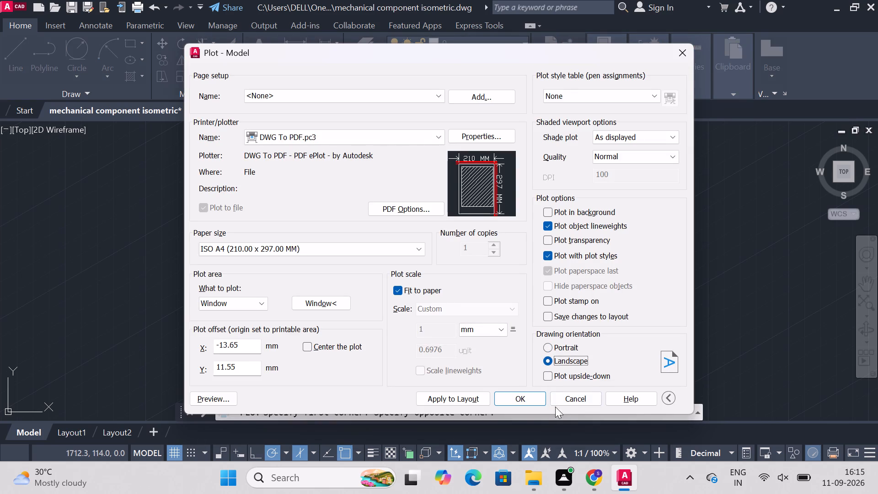
Plot to the Desktop as "mechanical component isometric-Model.pdf" and close the PDF viewer.
click(531, 400)
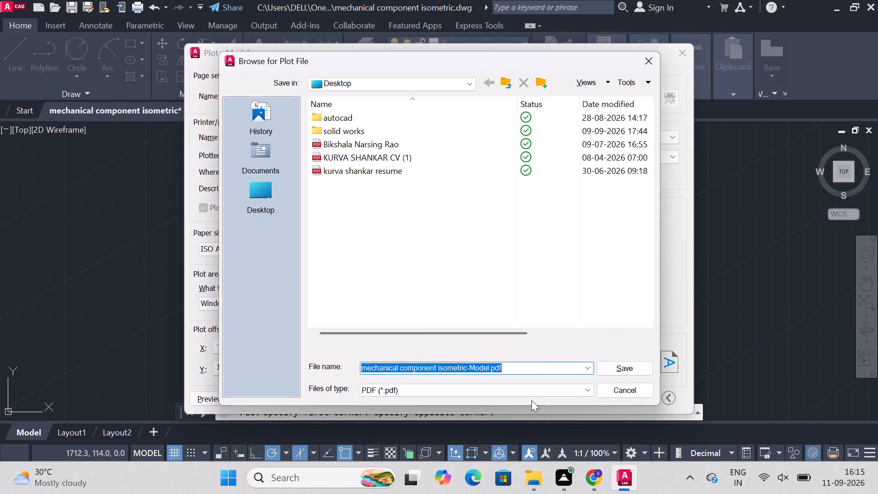
click(246, 198)
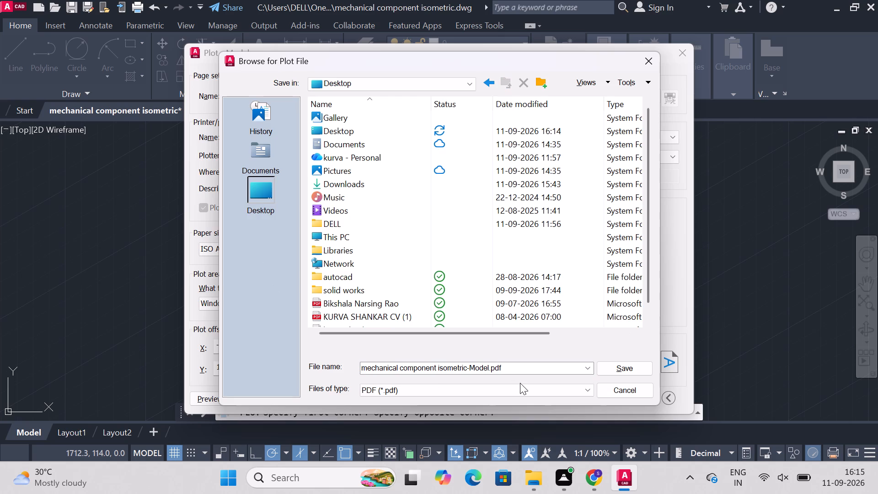
click(621, 372)
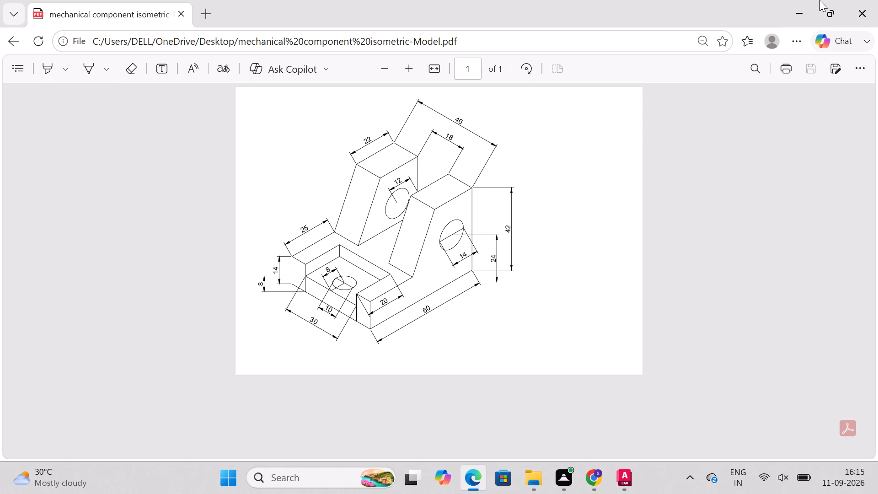
click(866, 5)
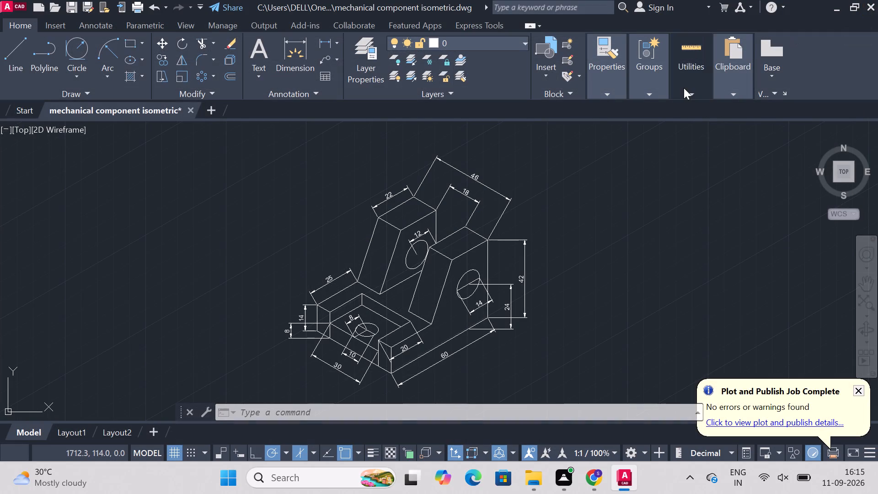
Quit AutoCAD, saving the changes to the drawing.
click(868, 5)
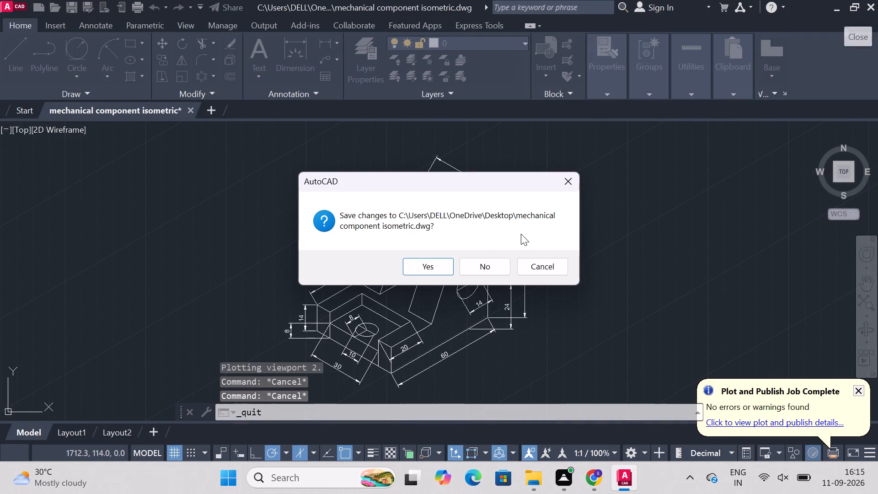
click(422, 264)
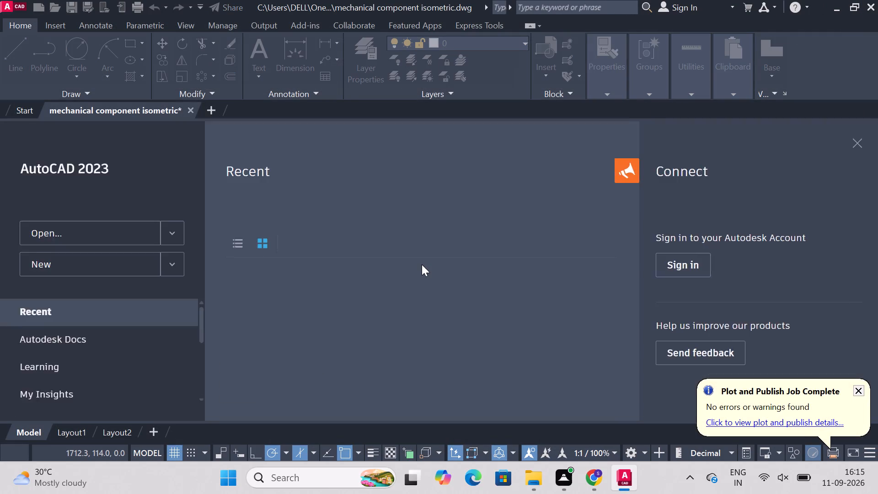